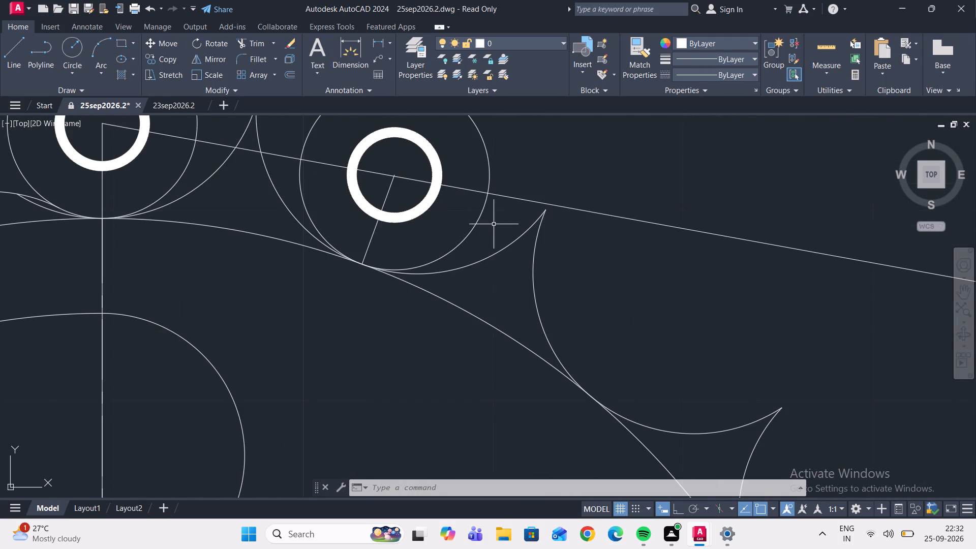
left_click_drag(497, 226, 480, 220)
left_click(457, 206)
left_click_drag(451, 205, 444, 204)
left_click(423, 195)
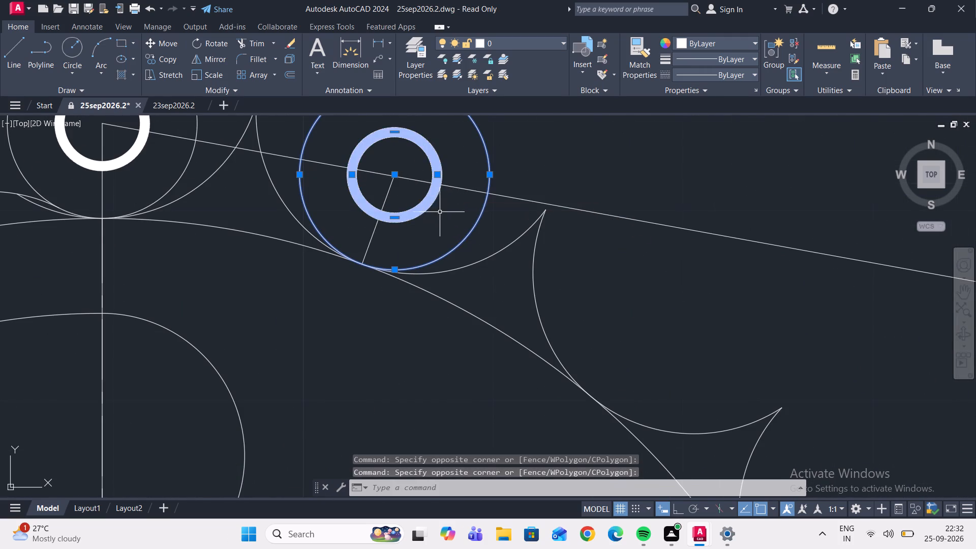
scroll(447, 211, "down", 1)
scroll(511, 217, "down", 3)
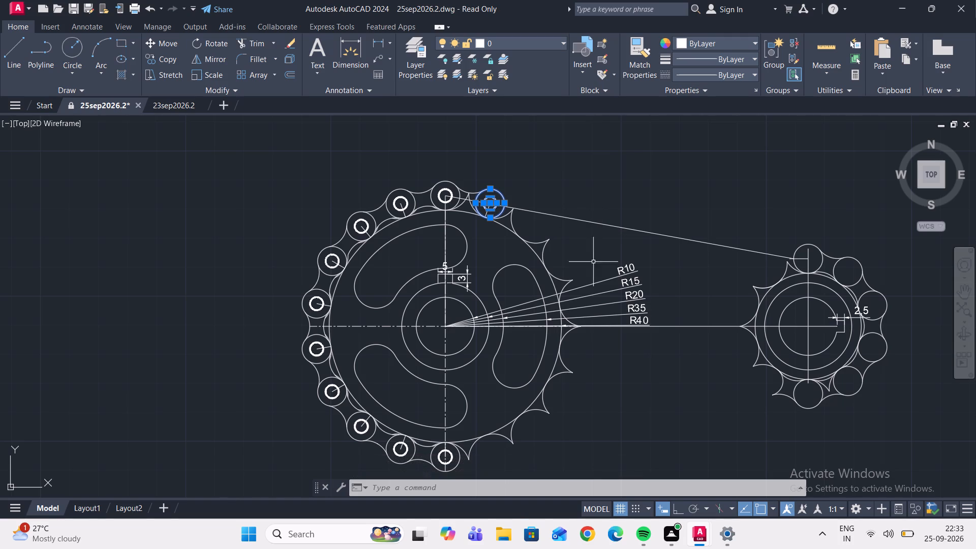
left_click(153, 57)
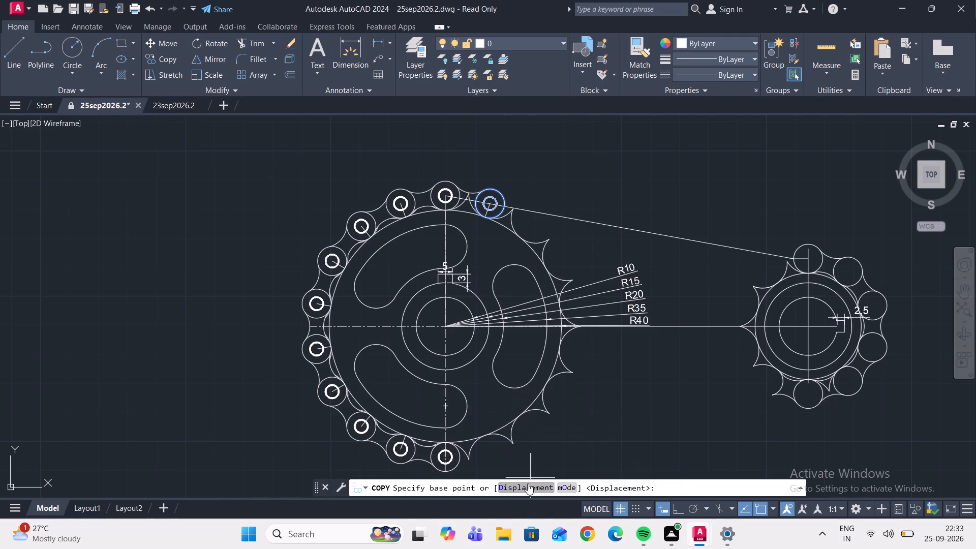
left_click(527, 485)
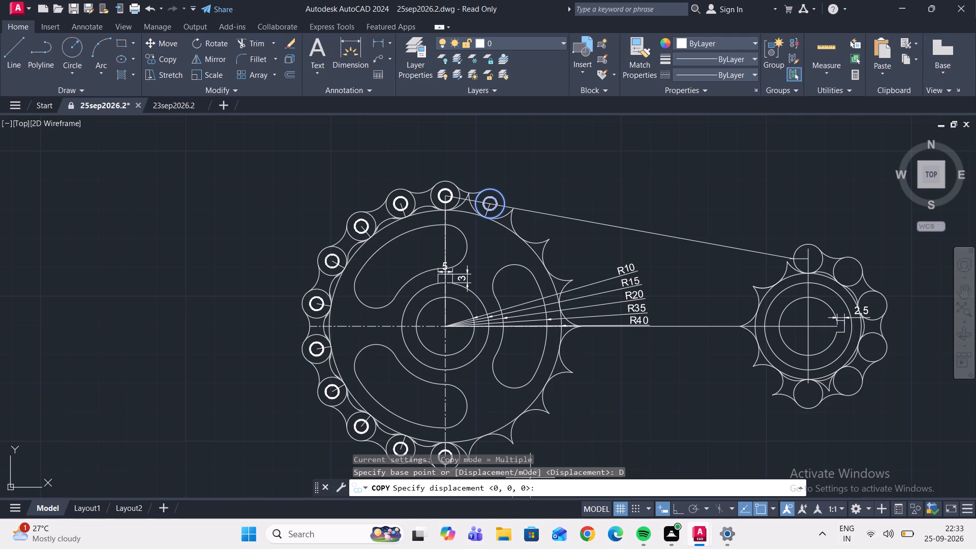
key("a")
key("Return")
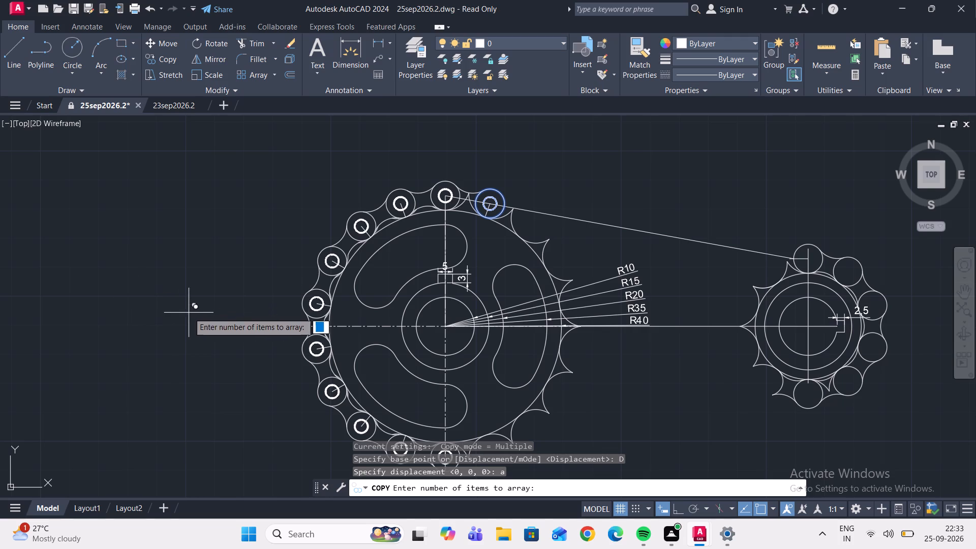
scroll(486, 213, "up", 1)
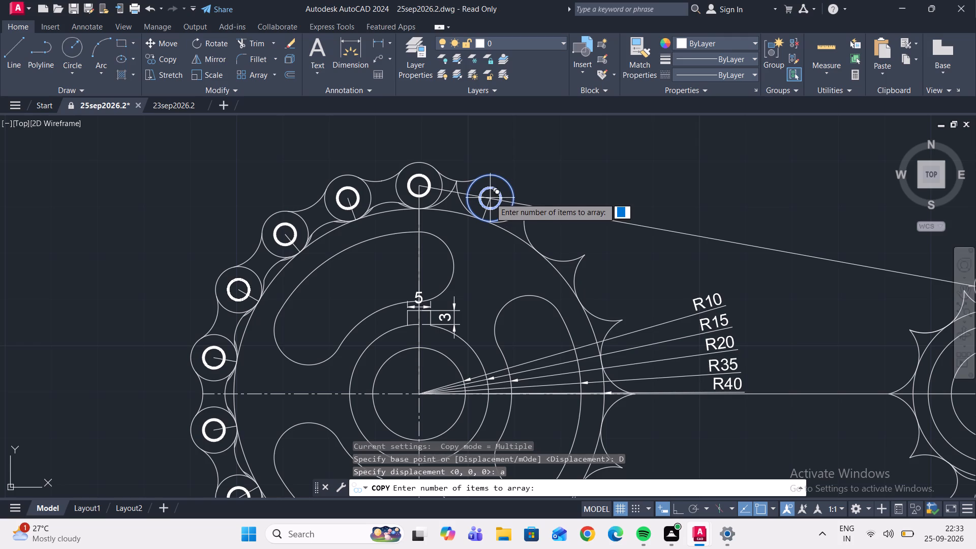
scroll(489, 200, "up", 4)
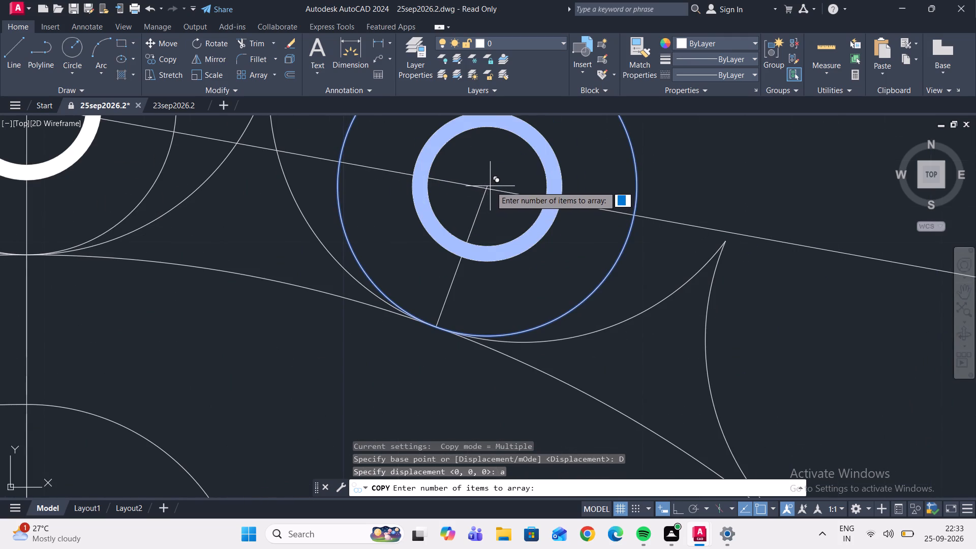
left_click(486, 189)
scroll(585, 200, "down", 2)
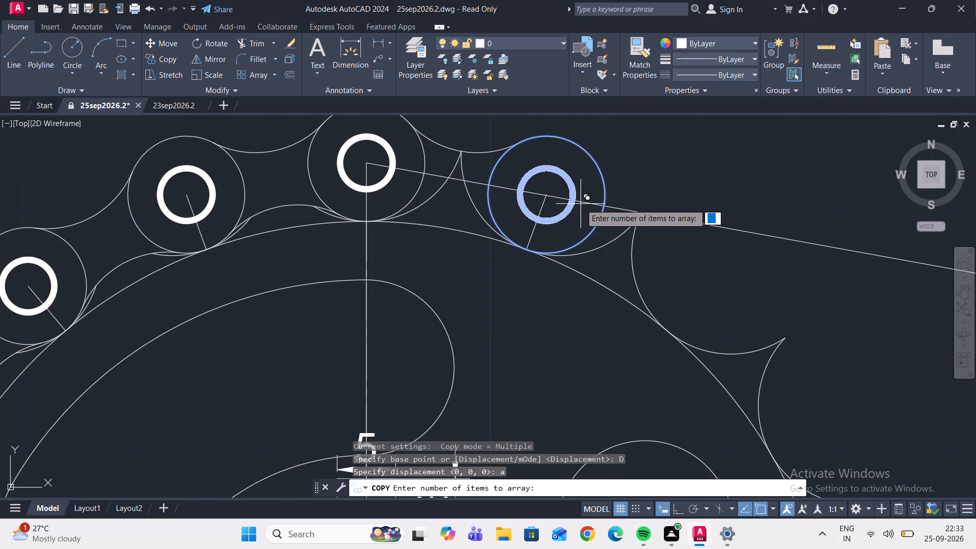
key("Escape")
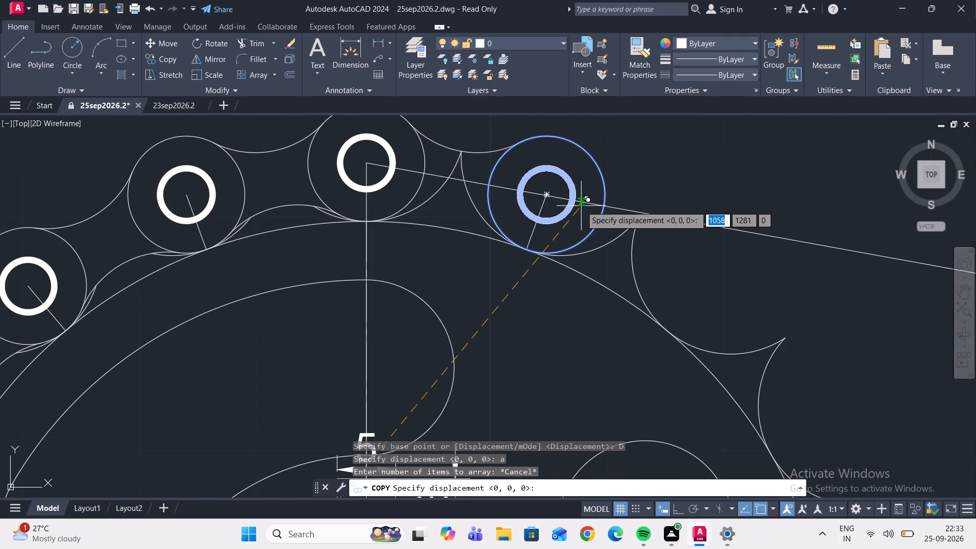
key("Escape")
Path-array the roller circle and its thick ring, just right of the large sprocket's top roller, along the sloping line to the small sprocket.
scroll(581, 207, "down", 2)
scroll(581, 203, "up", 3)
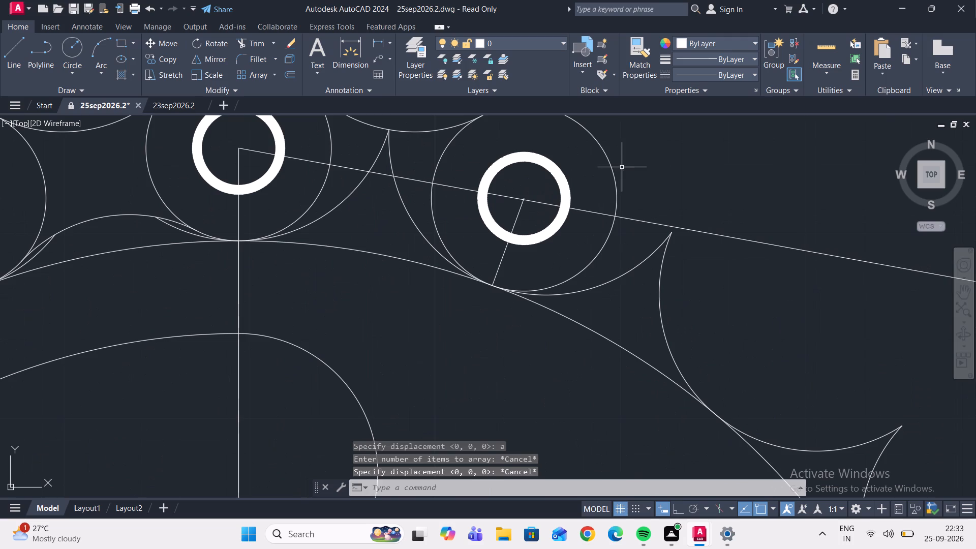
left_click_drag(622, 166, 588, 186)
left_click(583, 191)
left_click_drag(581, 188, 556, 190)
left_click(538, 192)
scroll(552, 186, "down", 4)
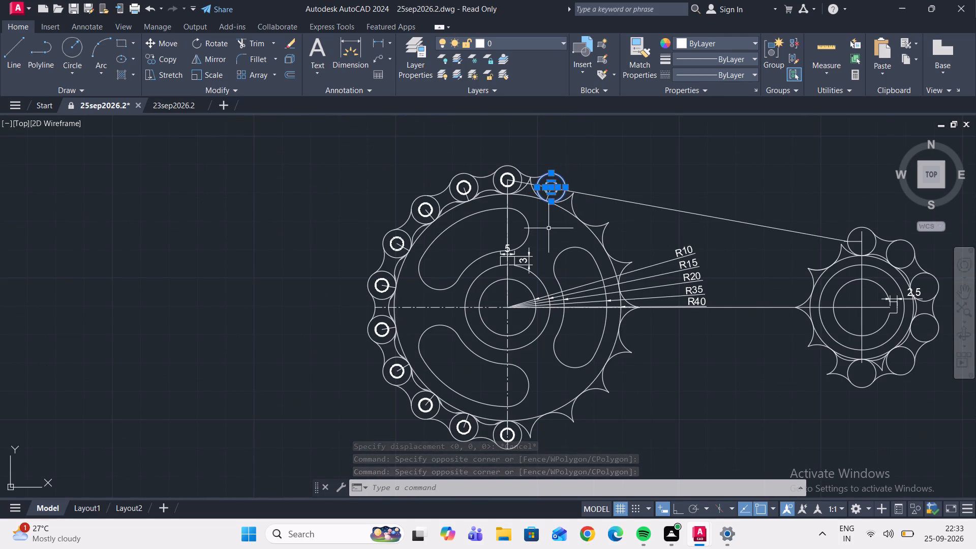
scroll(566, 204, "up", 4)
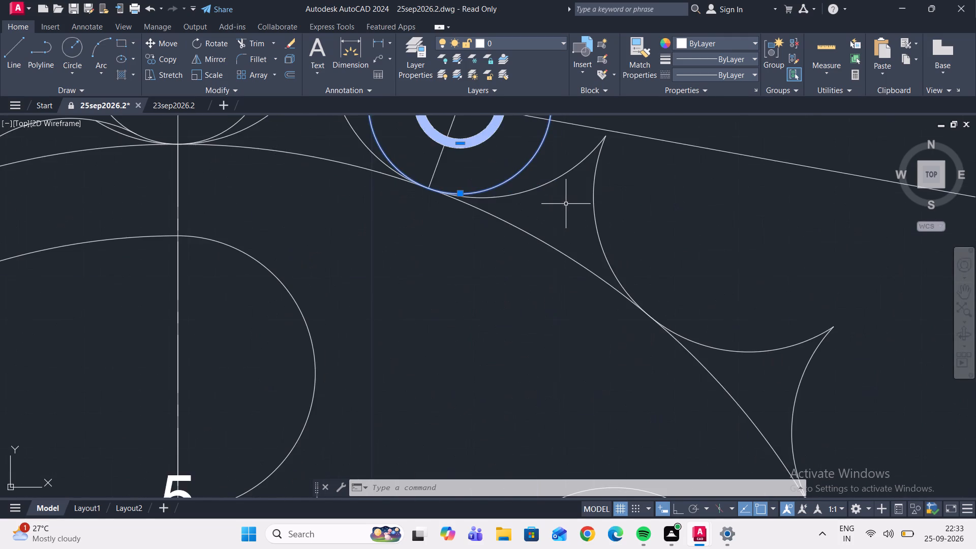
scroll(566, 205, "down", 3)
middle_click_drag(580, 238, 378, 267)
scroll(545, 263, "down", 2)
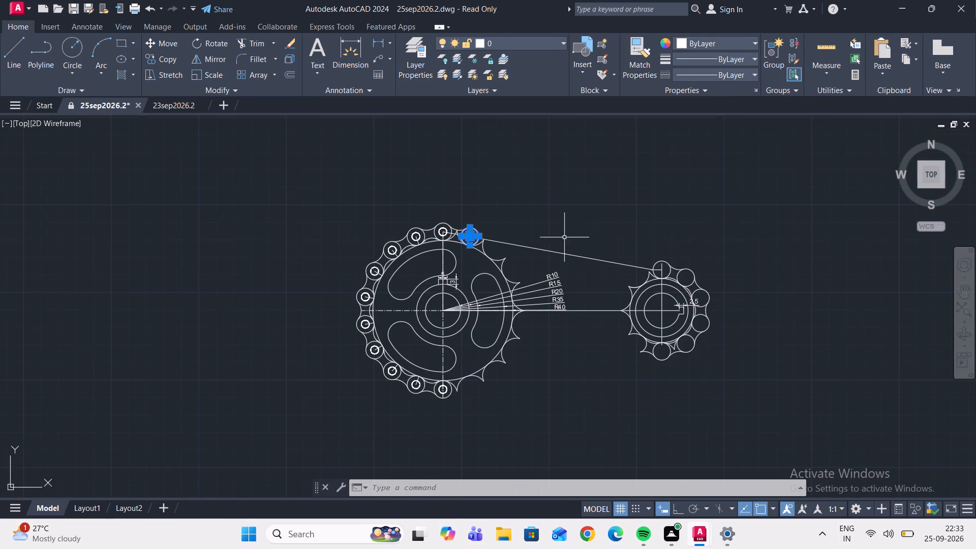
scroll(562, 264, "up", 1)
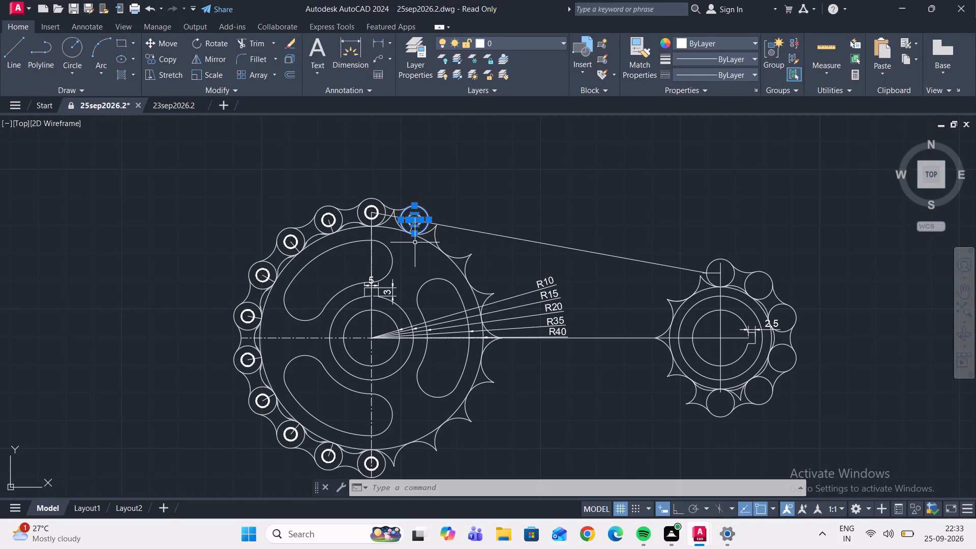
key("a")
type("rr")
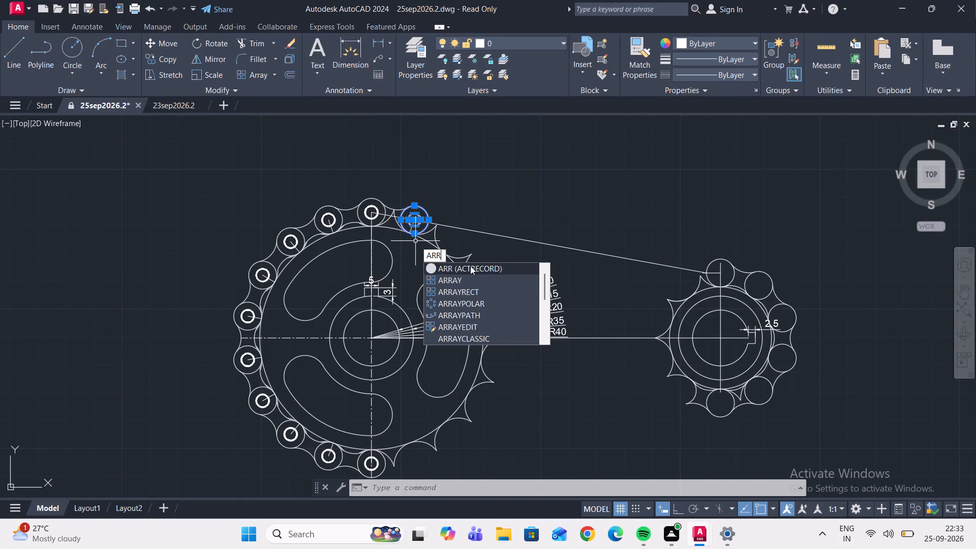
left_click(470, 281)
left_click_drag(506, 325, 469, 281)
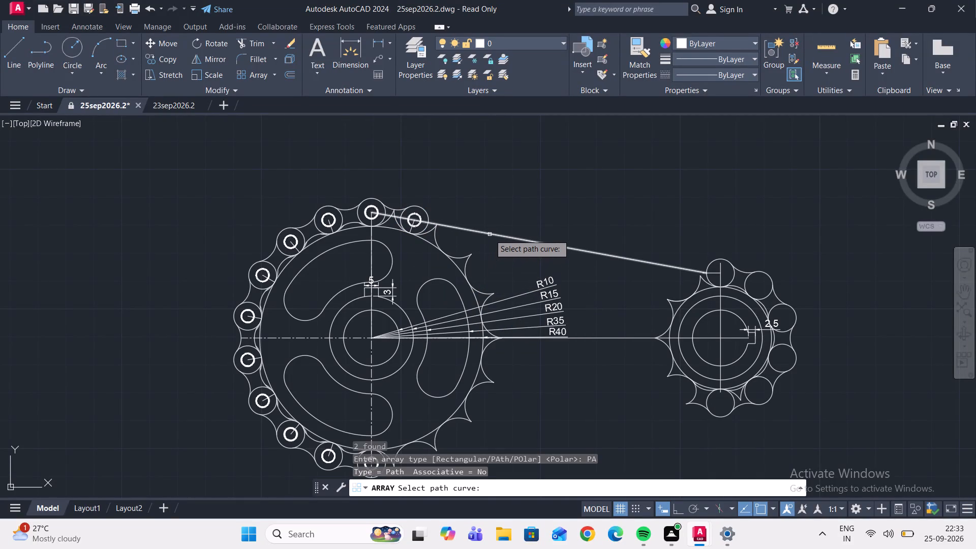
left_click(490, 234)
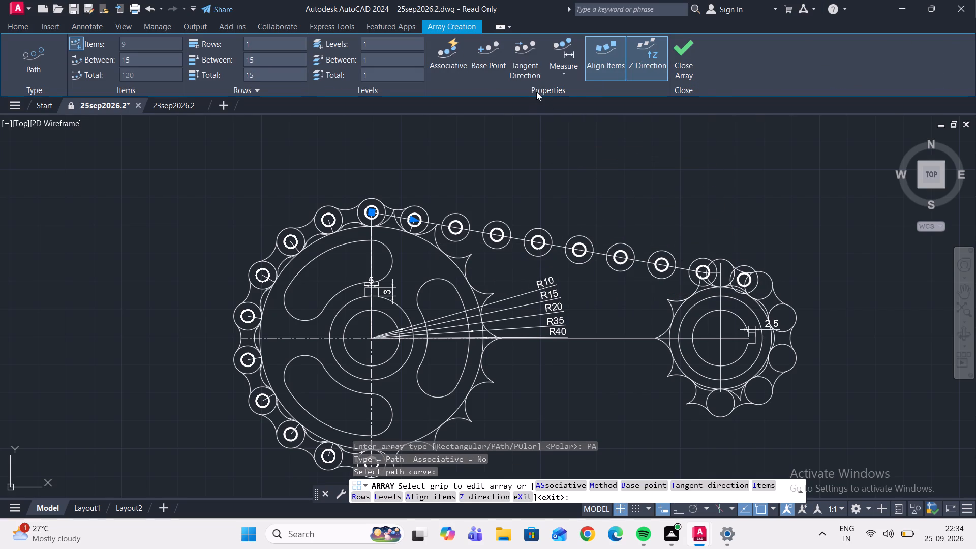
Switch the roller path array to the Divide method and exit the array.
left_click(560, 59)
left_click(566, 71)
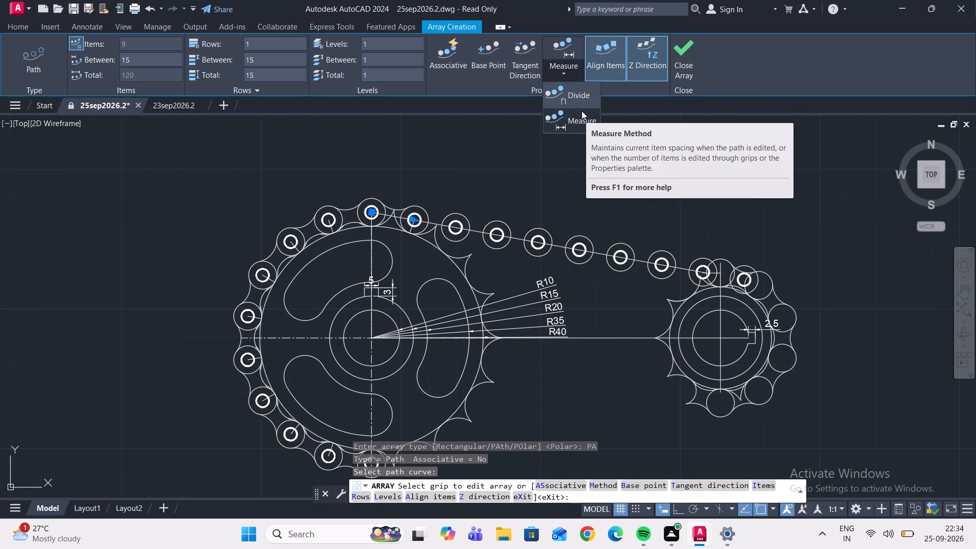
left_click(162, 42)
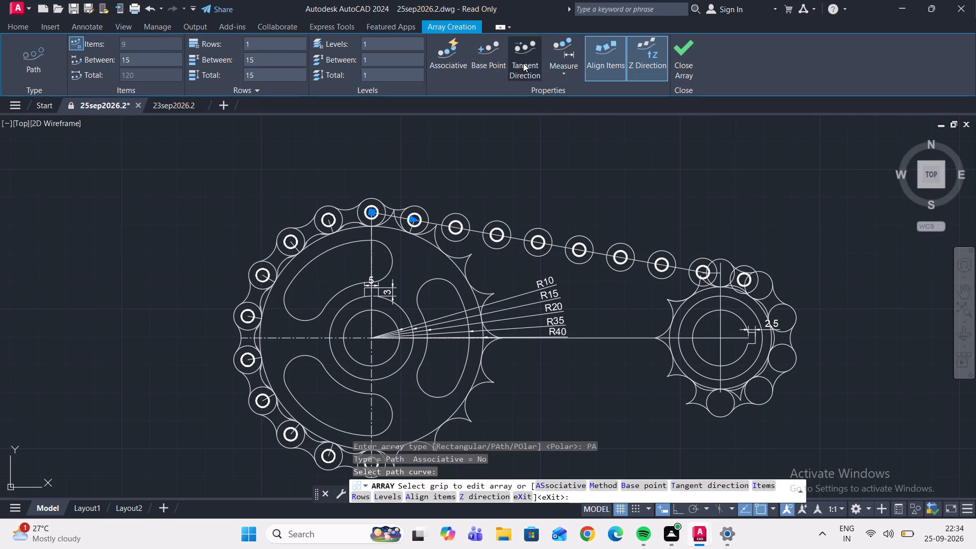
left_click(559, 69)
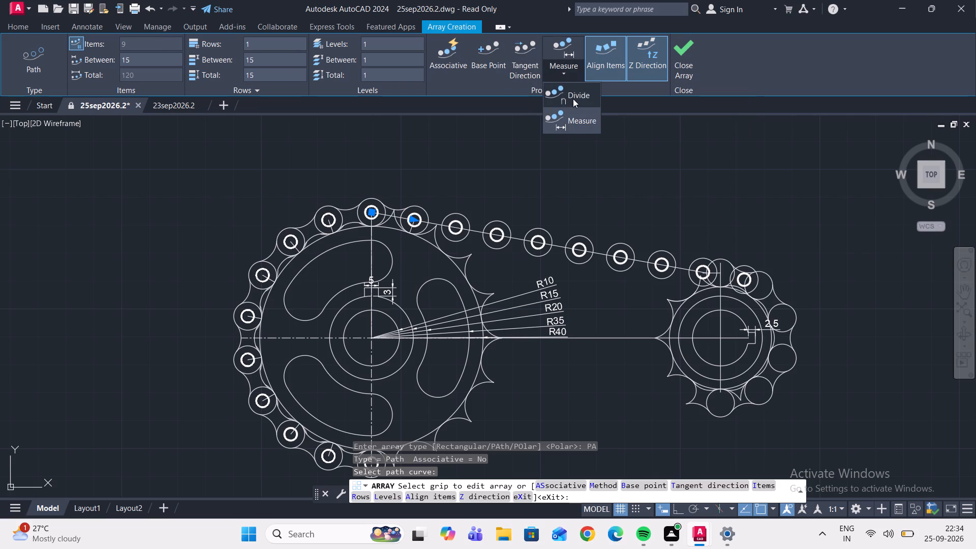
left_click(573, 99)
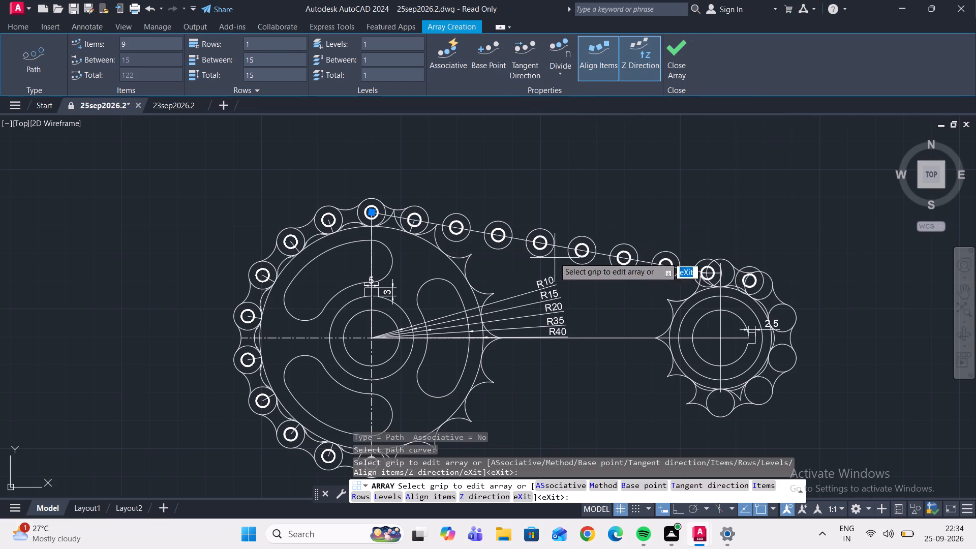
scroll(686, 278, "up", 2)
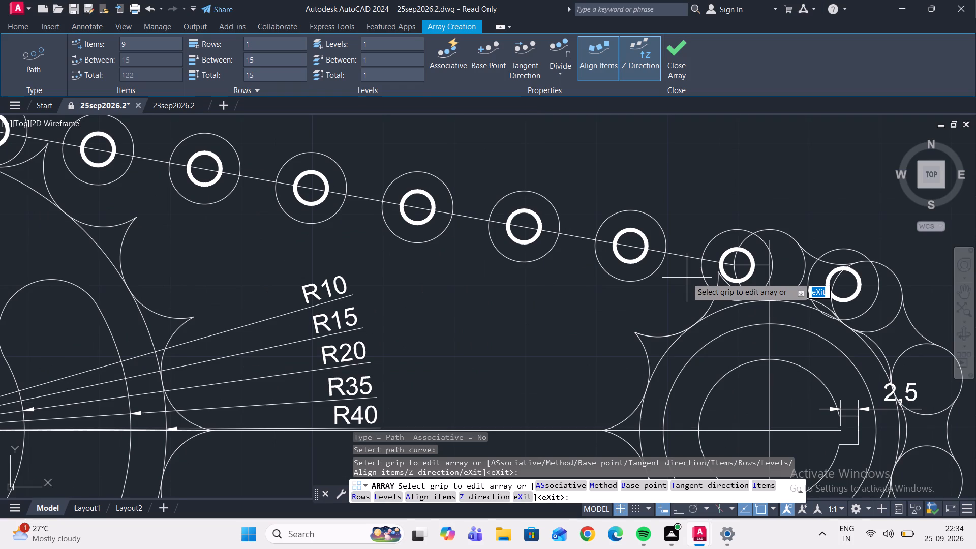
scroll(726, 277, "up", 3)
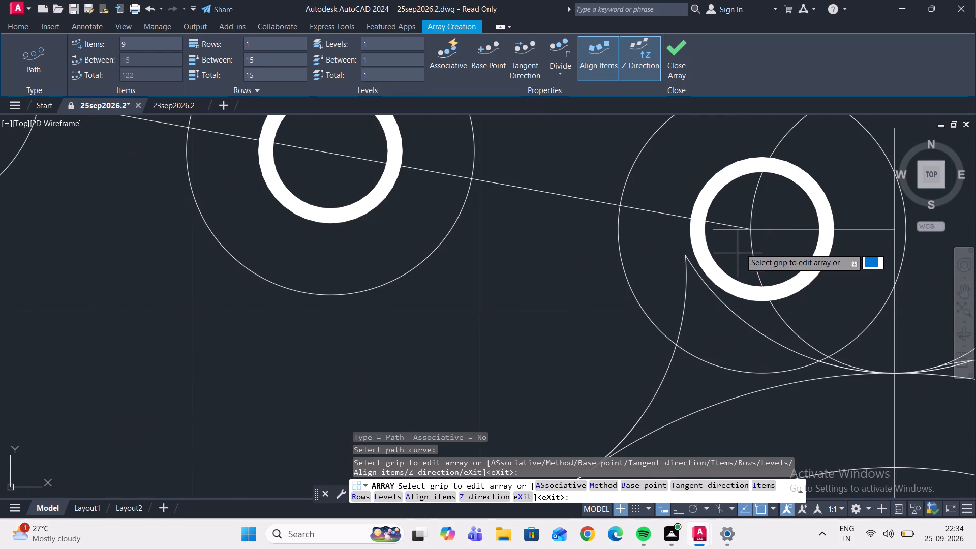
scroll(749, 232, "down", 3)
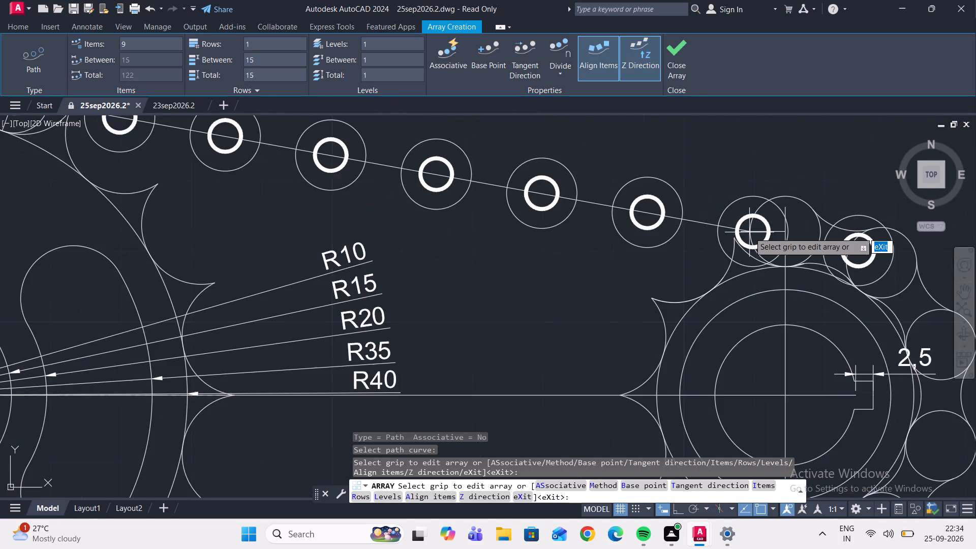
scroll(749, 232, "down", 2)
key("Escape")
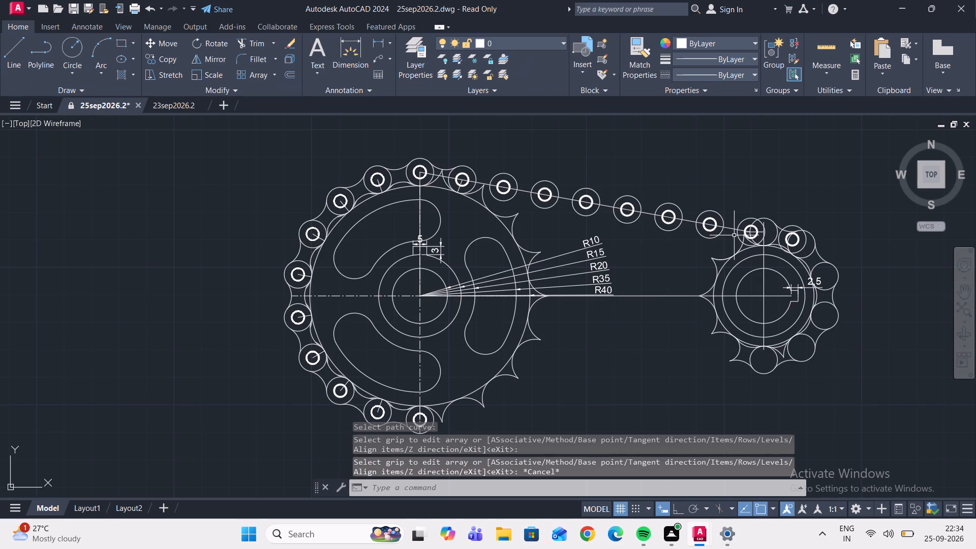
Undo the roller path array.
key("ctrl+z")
Path-array the same roller circle and thick ring again along the sloping line between the two sprockets.
scroll(406, 225, "up", 4)
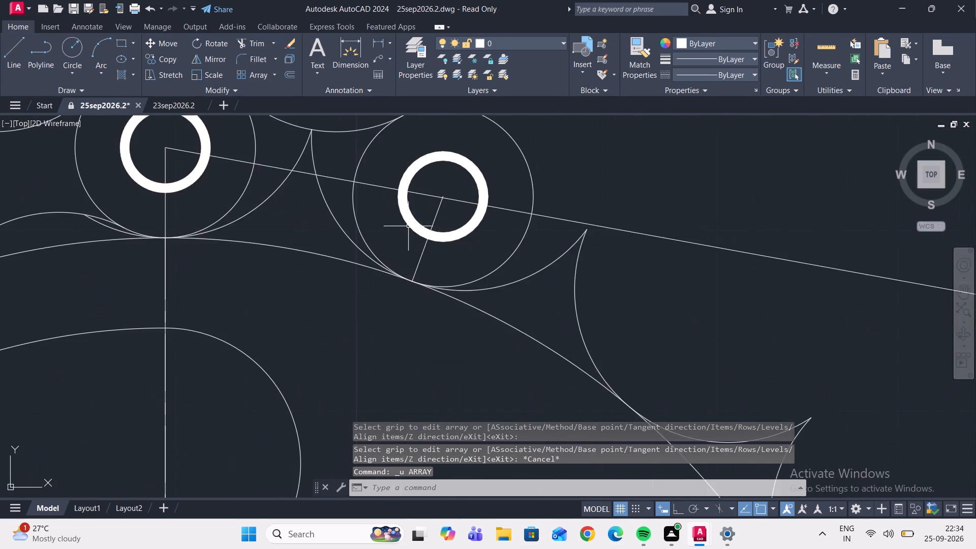
scroll(423, 228, "down", 2)
left_click(490, 211)
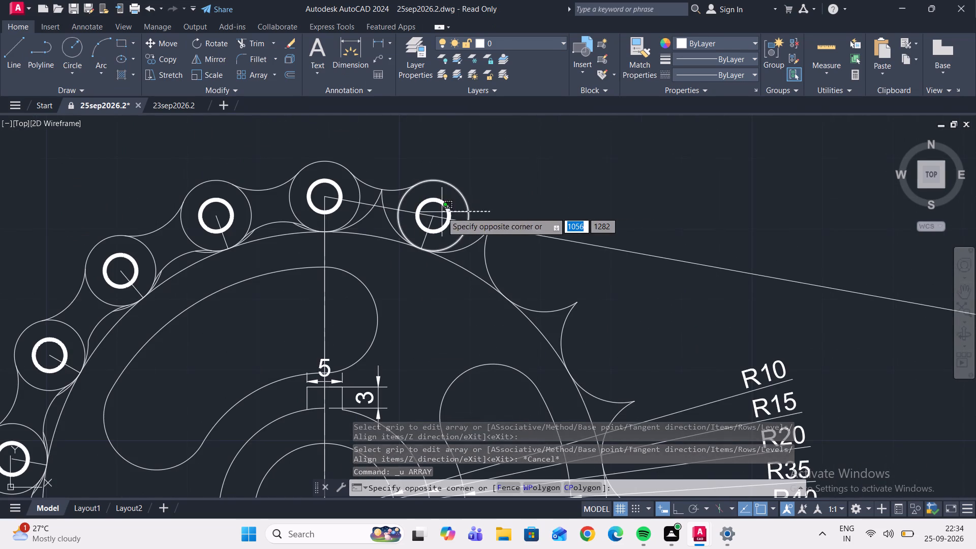
left_click(436, 212)
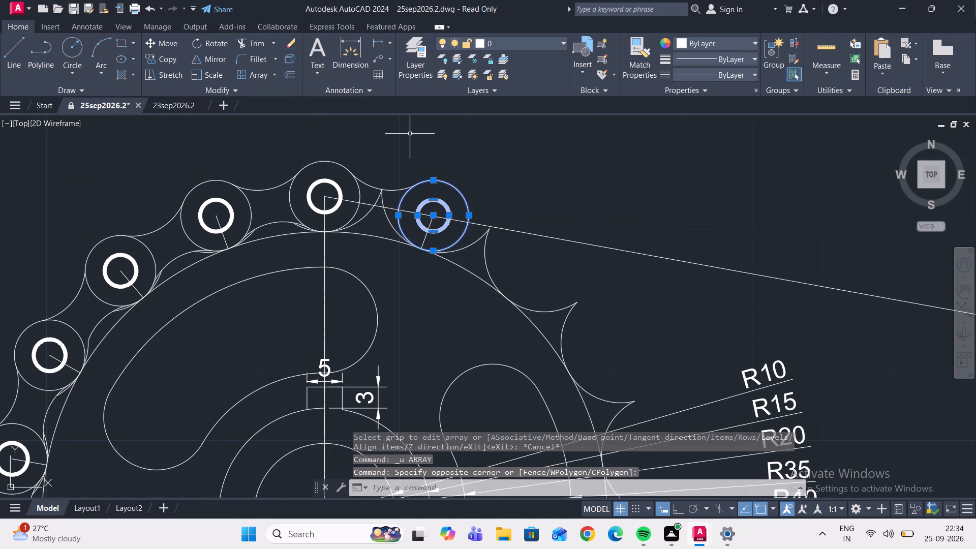
type("arr")
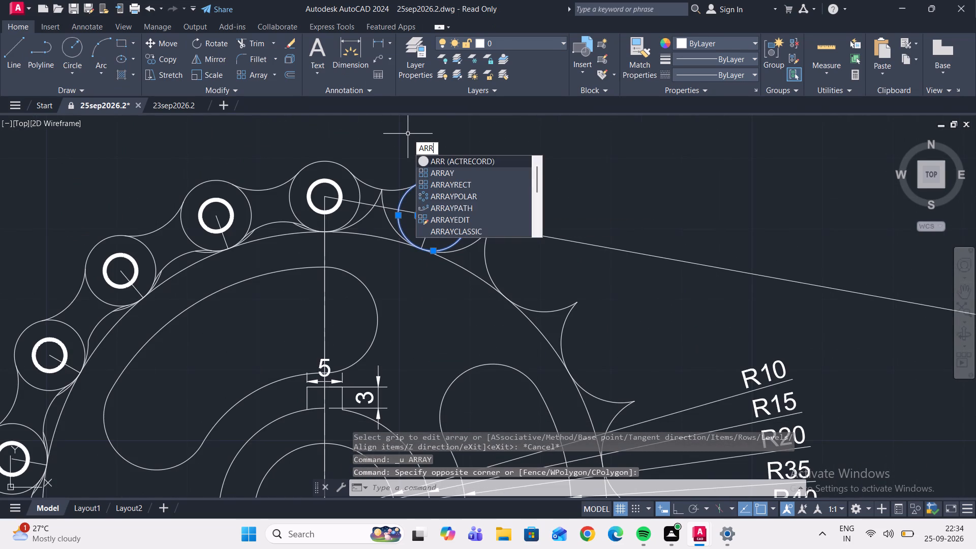
left_click(458, 176)
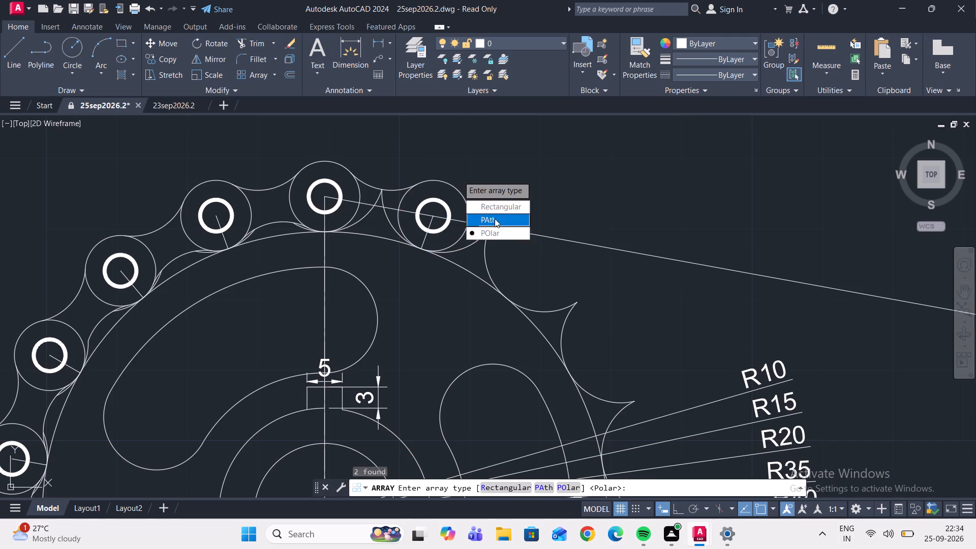
left_click_drag(496, 218, 459, 175)
left_click(505, 228)
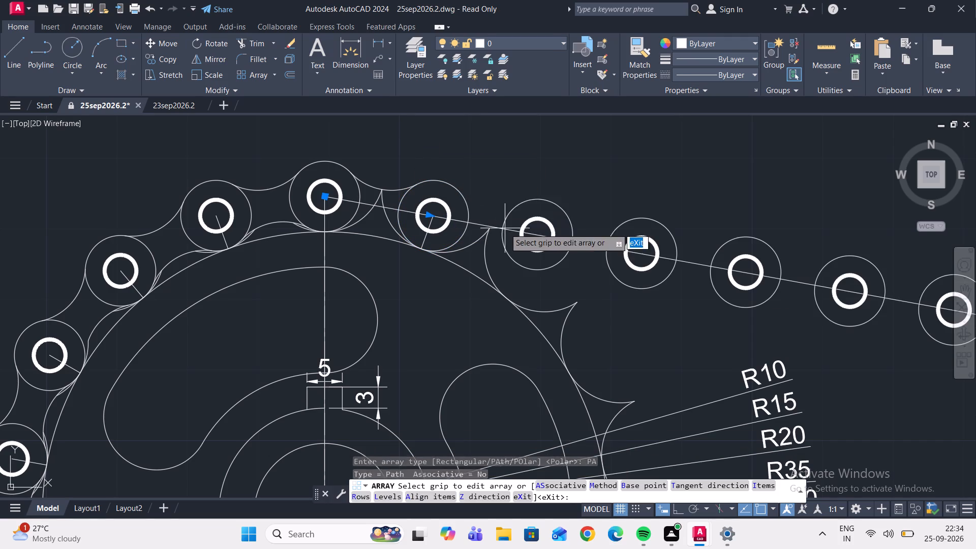
Switch the roller path array along the upper sloping line from the Measure method to Divide.
scroll(506, 169, "down", 2)
middle_click_drag(589, 166, 365, 165)
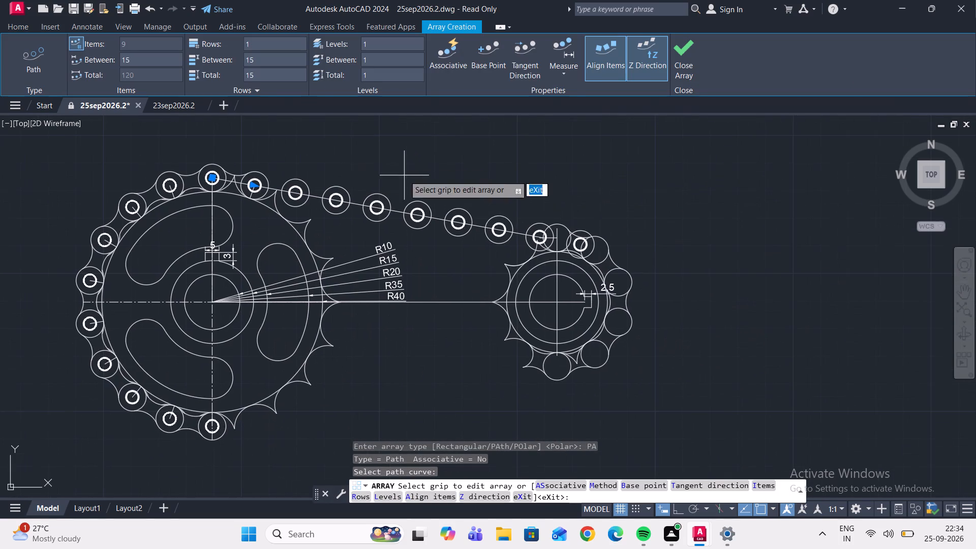
left_click(572, 78)
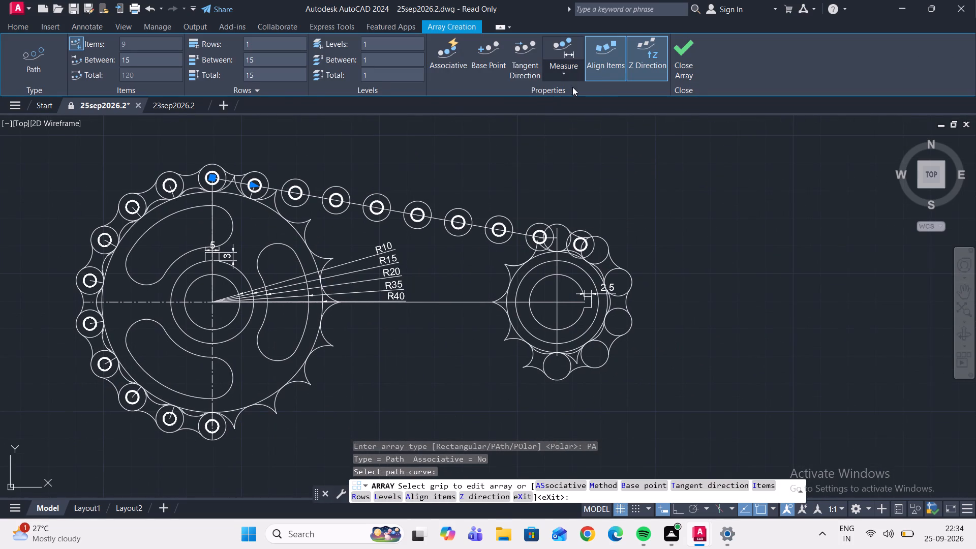
left_click(579, 102)
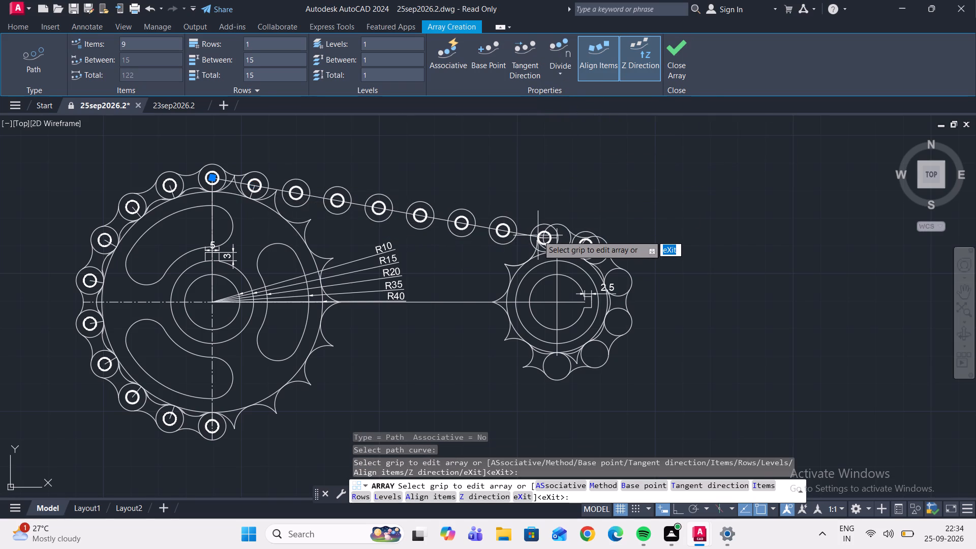
scroll(538, 235, "up", 2)
scroll(538, 235, "down", 2)
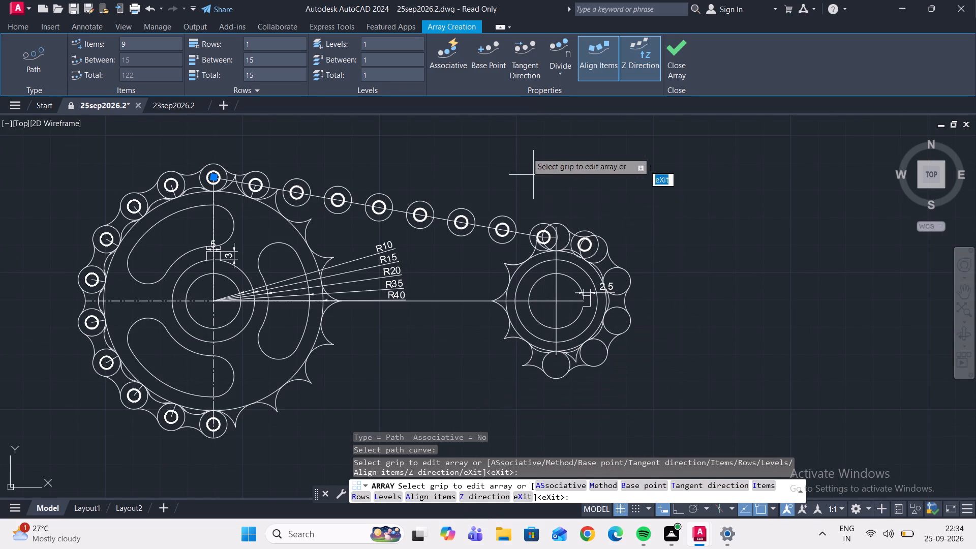
left_click(562, 58)
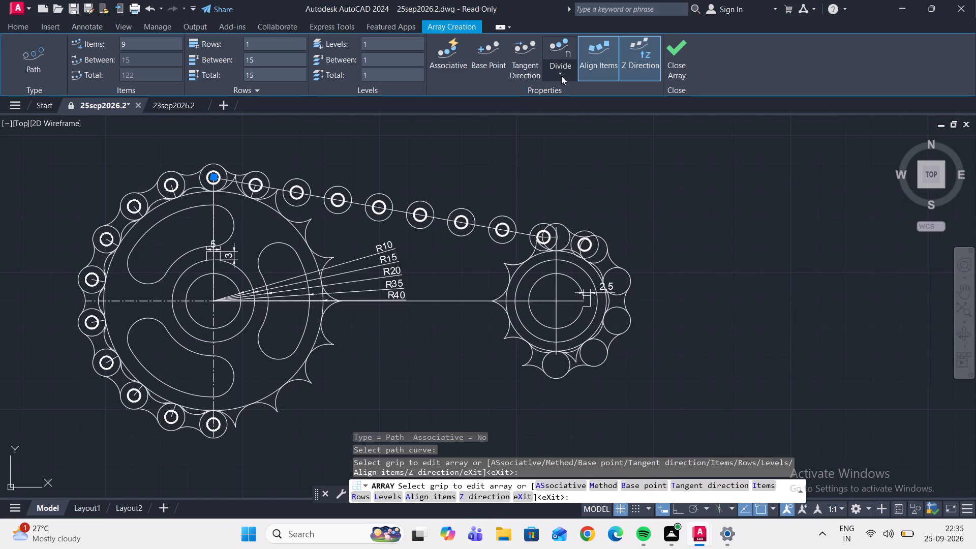
left_click(561, 75)
left_click(579, 100)
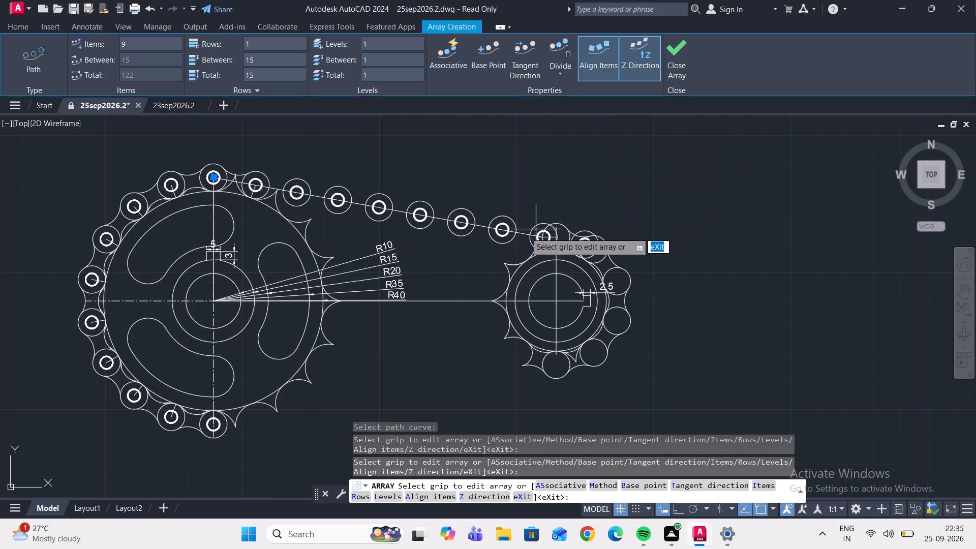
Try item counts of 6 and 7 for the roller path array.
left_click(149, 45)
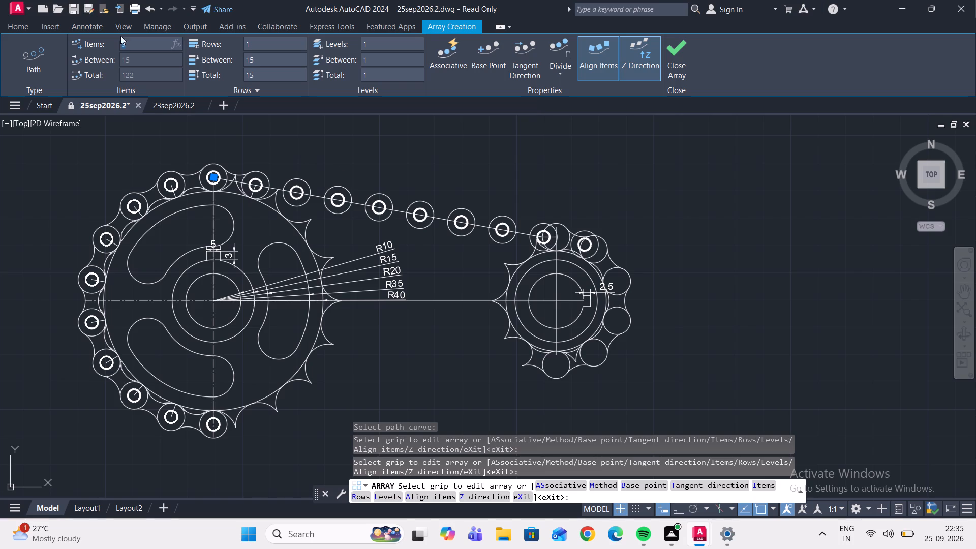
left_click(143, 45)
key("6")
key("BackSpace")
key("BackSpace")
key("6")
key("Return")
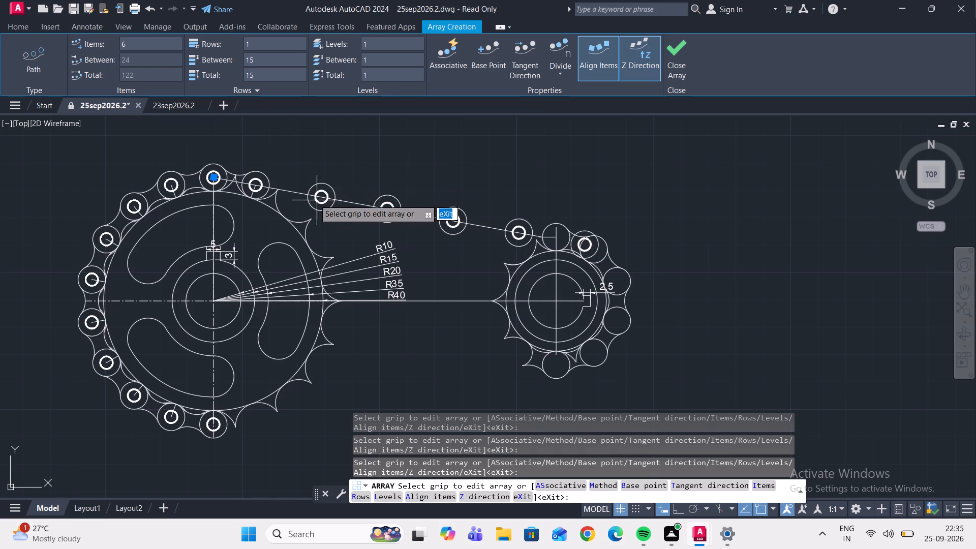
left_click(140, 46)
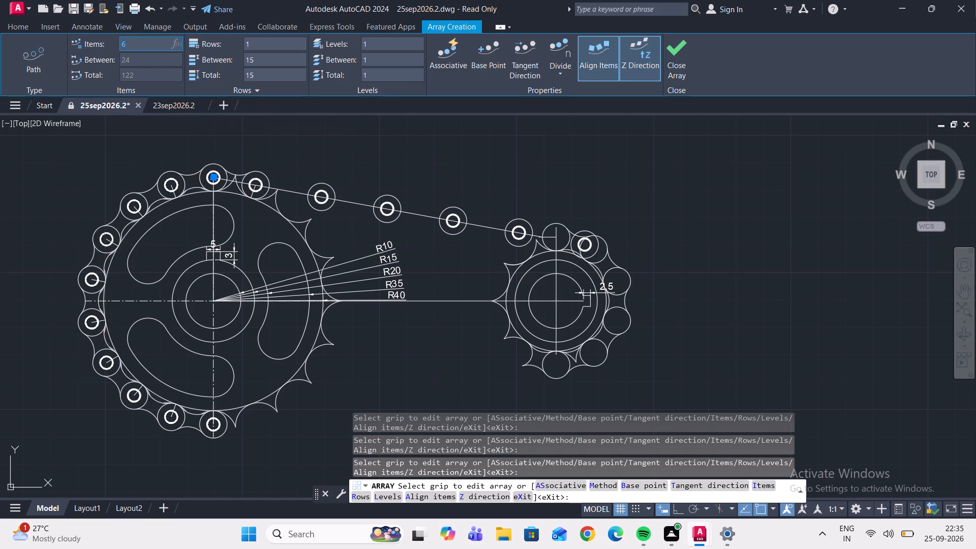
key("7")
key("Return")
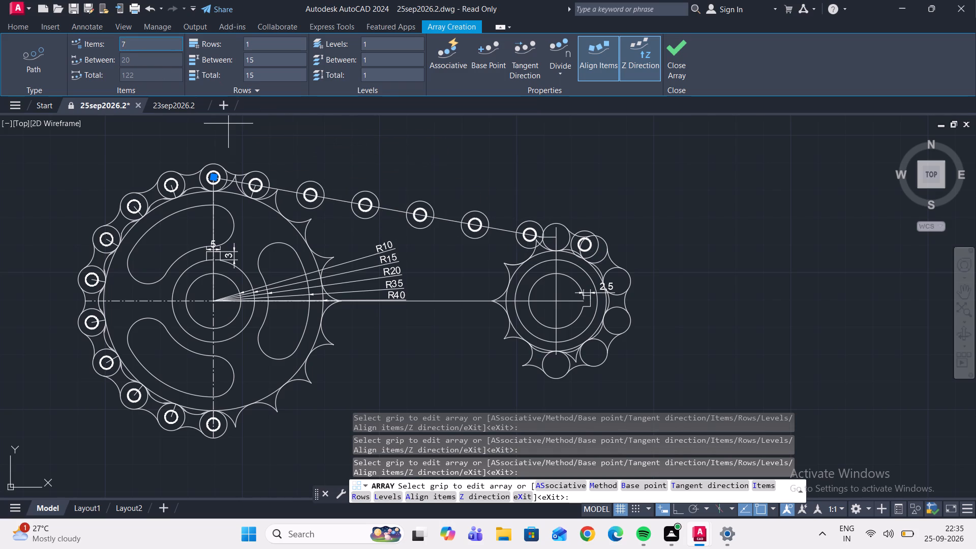
Set the roller path array's item count to 9 and end the array command.
left_click(159, 42)
key("9")
key("Return")
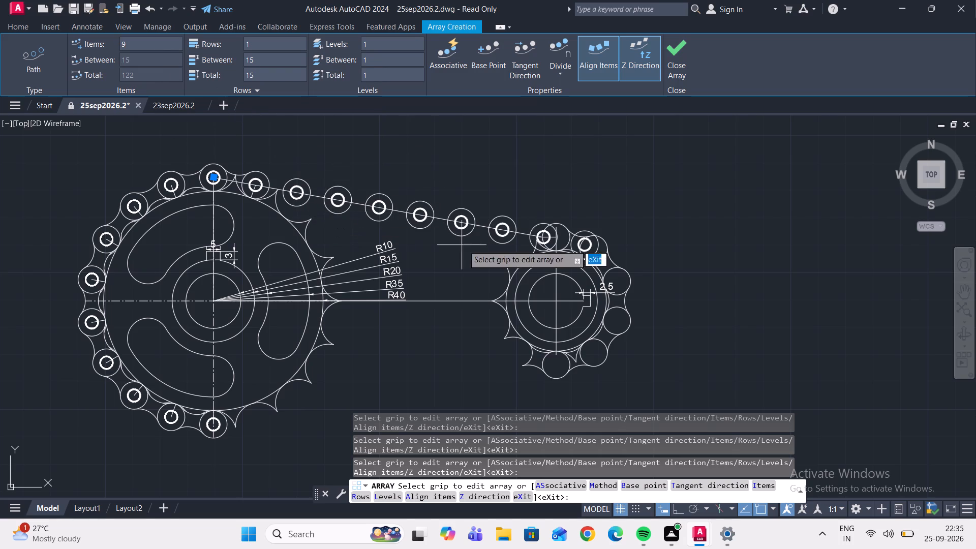
scroll(537, 240, "up", 2)
scroll(537, 239, "down", 2)
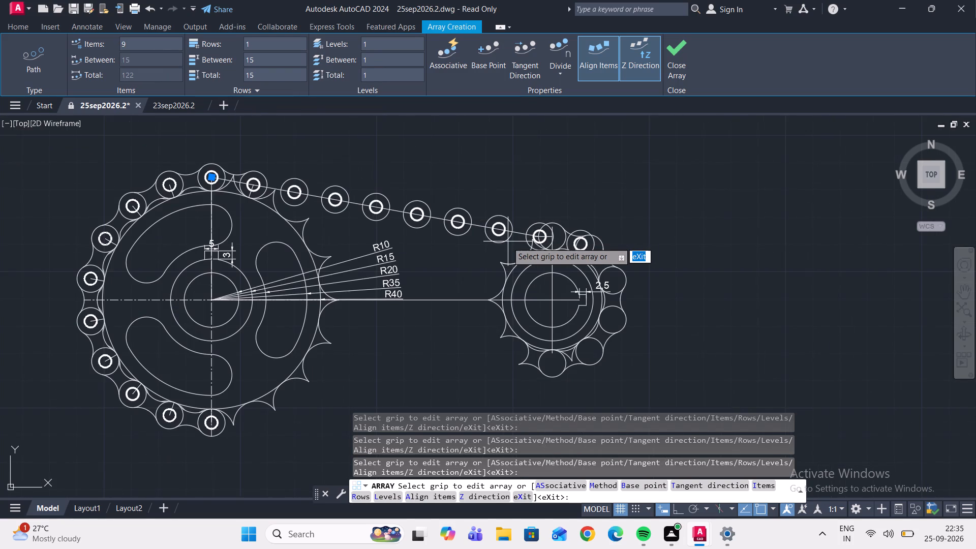
middle_click(507, 242)
scroll(504, 246, "up", 1)
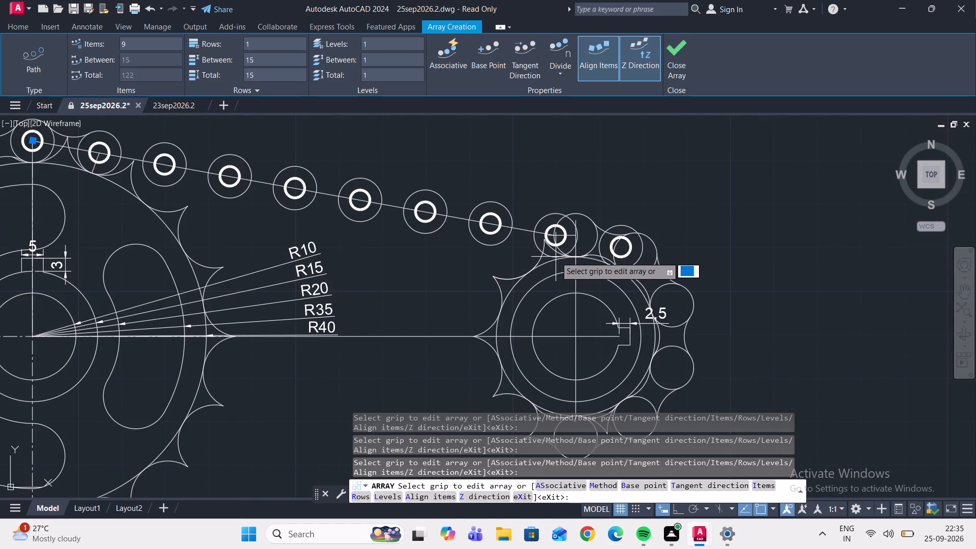
scroll(552, 232, "up", 2)
left_click_drag(551, 232, 545, 225)
left_click(528, 209)
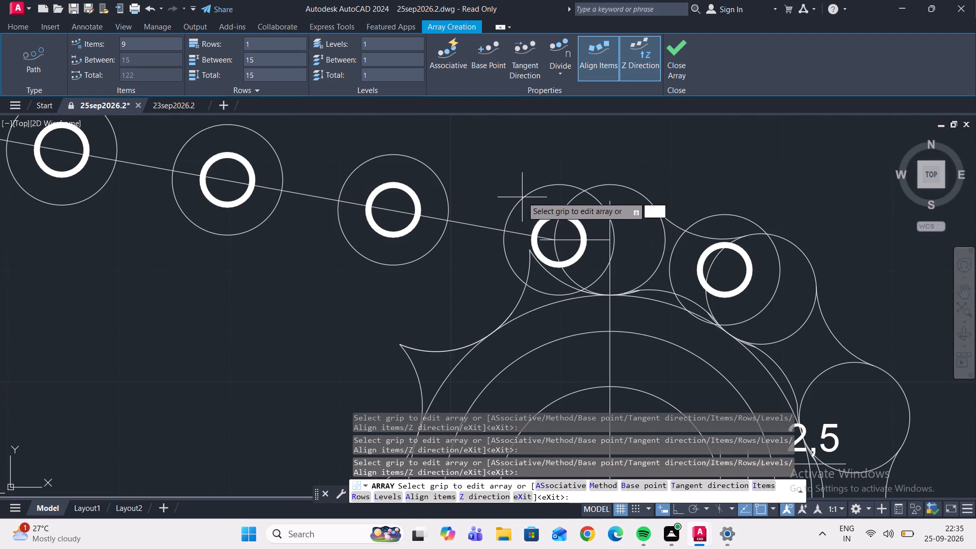
left_click(525, 204)
key("Escape")
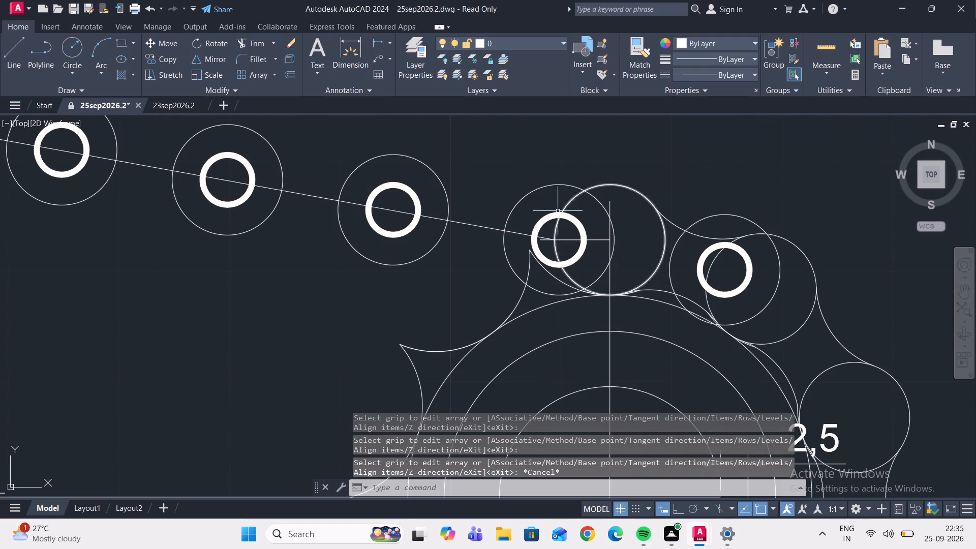
Delete the last two arrayed rollers, circles and thick rings, that overlap the small sprocket's top roller circles.
scroll(544, 230, "up", 2)
left_click_drag(544, 230, 535, 212)
left_click(525, 199)
left_click_drag(512, 188, 498, 178)
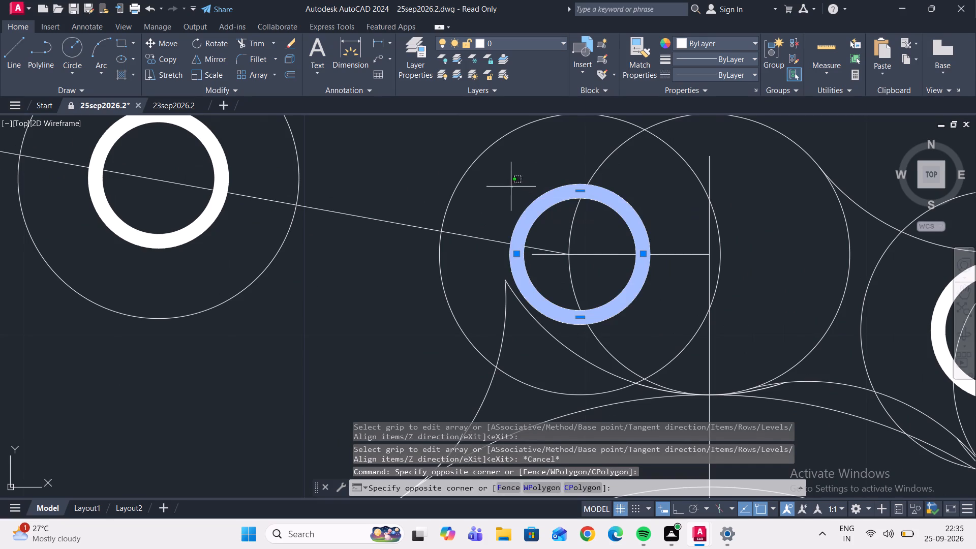
left_click_drag(498, 178, 478, 167)
left_click(447, 149)
scroll(457, 163, "down", 3)
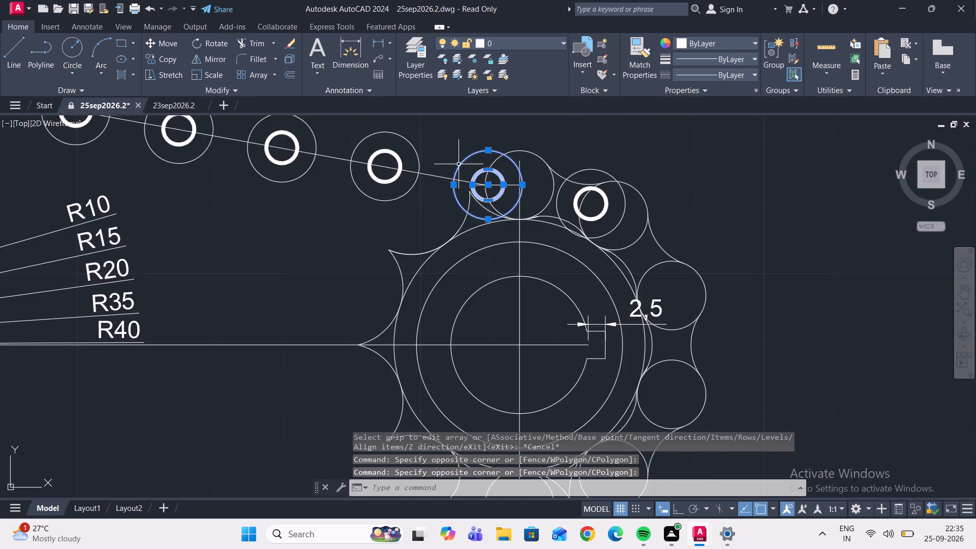
scroll(459, 164, "down", 2)
middle_click_drag(372, 197, 413, 247)
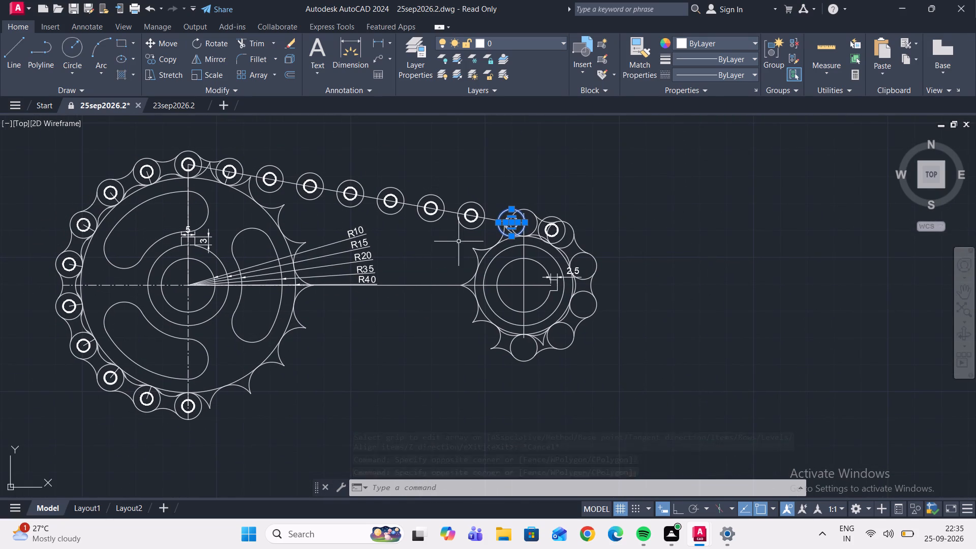
scroll(569, 235, "up", 3)
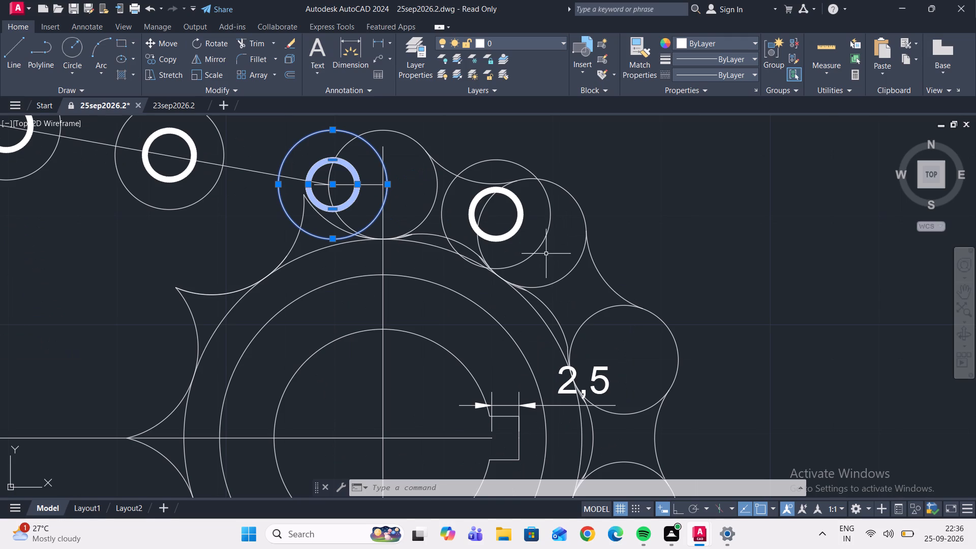
left_click(546, 254)
left_click(534, 242)
left_click(526, 237)
left_click(508, 223)
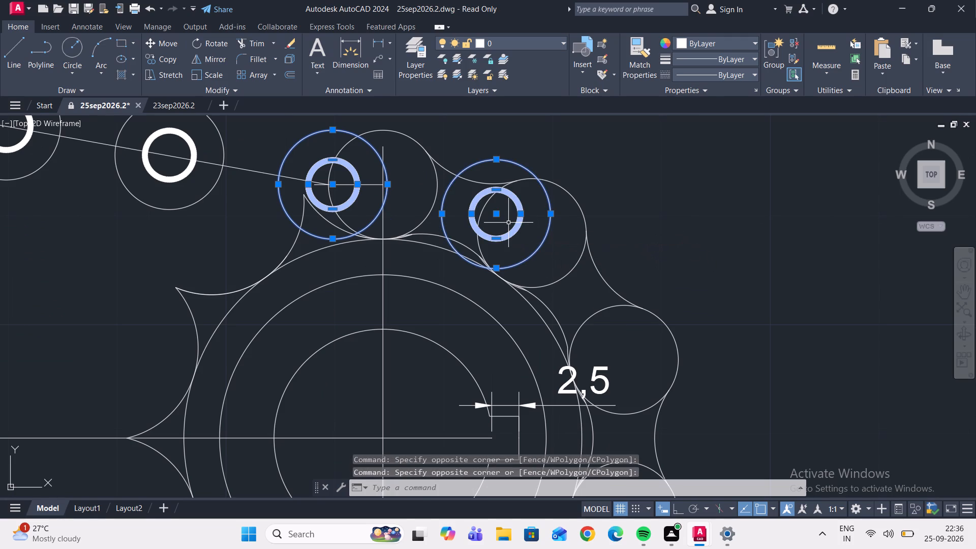
key("Delete")
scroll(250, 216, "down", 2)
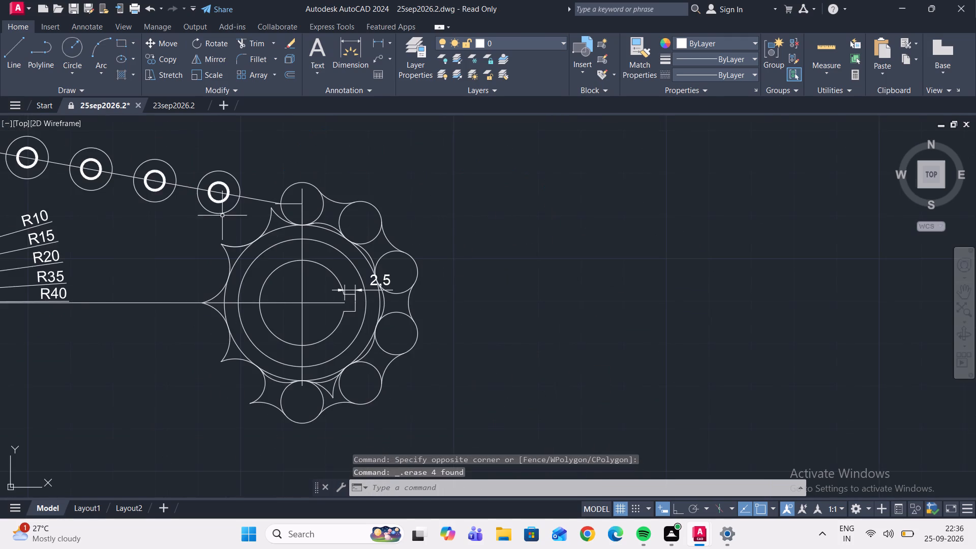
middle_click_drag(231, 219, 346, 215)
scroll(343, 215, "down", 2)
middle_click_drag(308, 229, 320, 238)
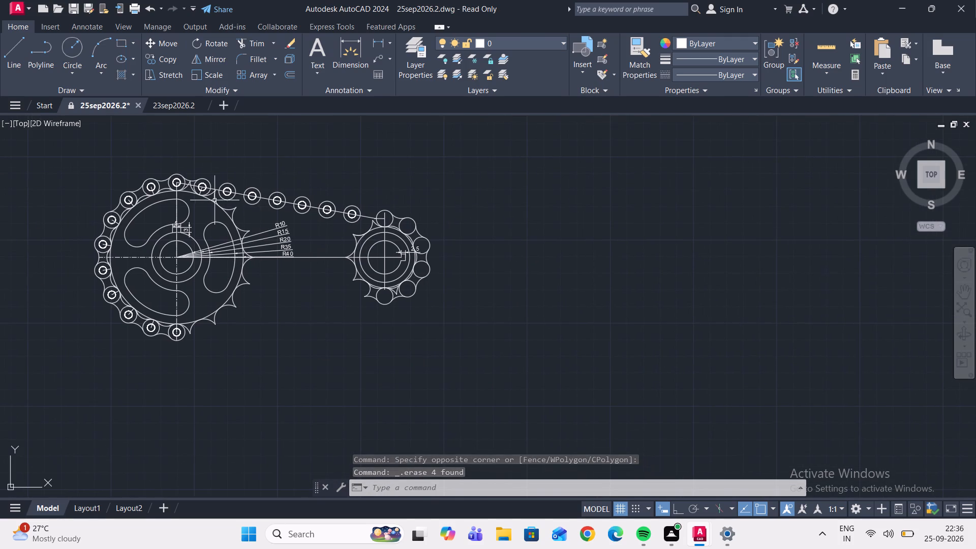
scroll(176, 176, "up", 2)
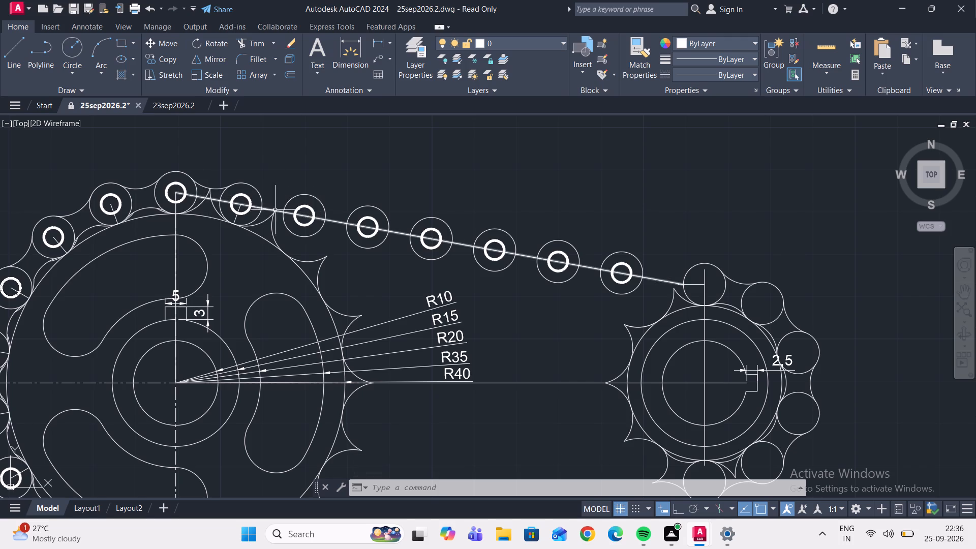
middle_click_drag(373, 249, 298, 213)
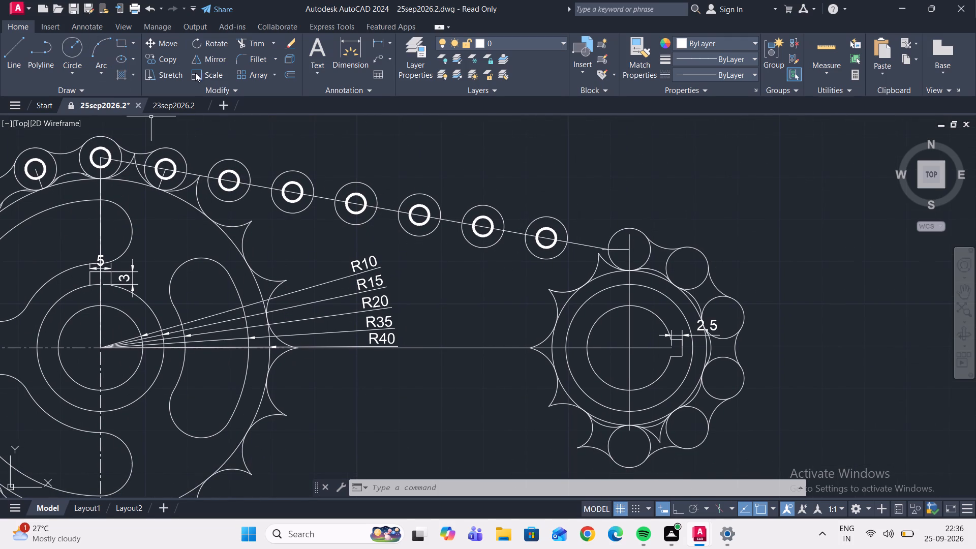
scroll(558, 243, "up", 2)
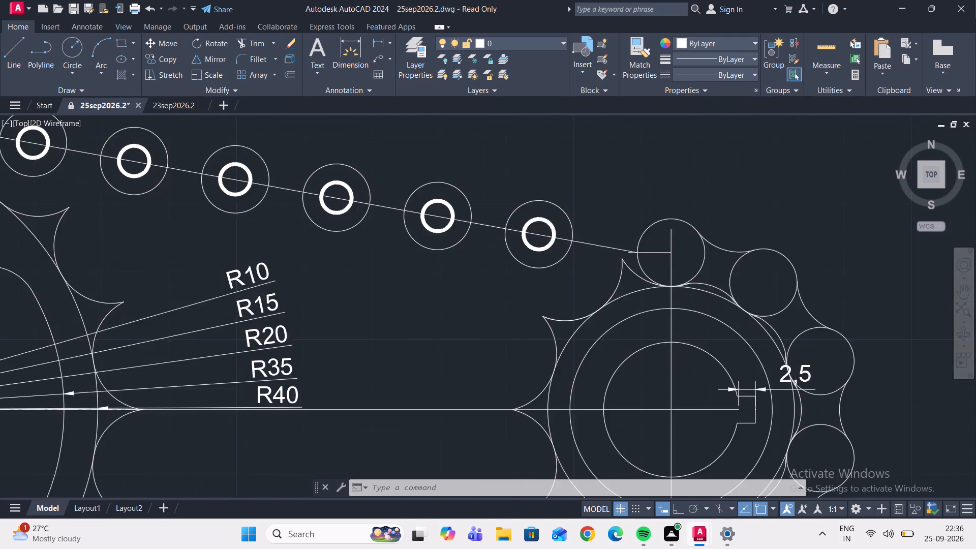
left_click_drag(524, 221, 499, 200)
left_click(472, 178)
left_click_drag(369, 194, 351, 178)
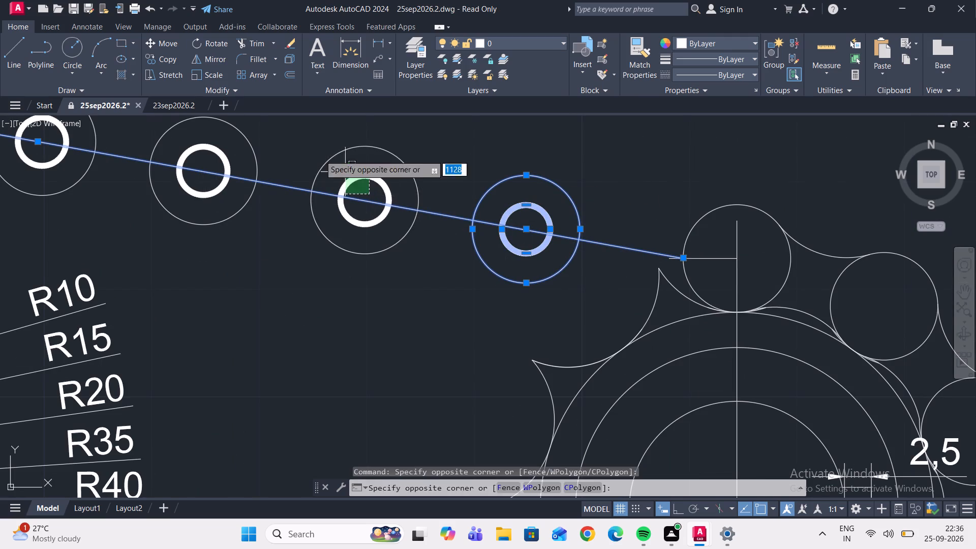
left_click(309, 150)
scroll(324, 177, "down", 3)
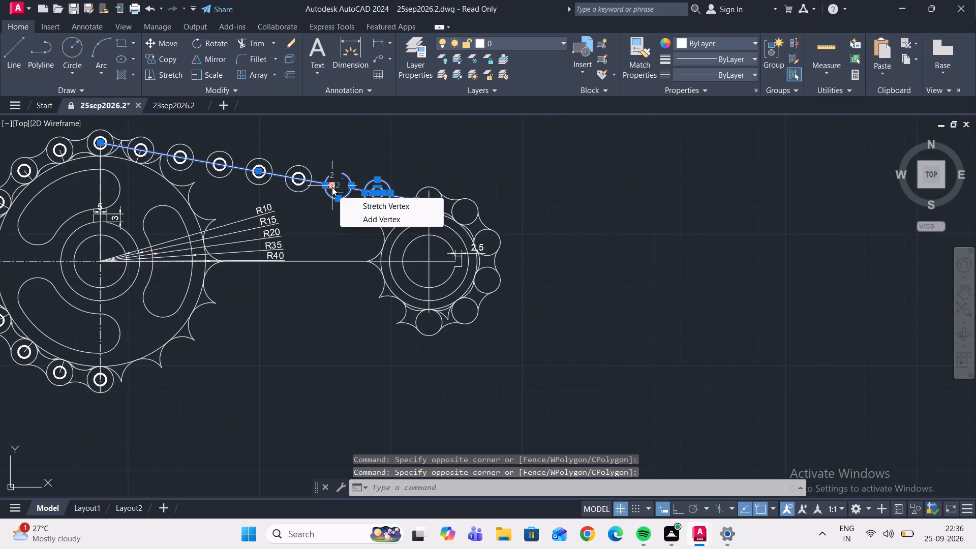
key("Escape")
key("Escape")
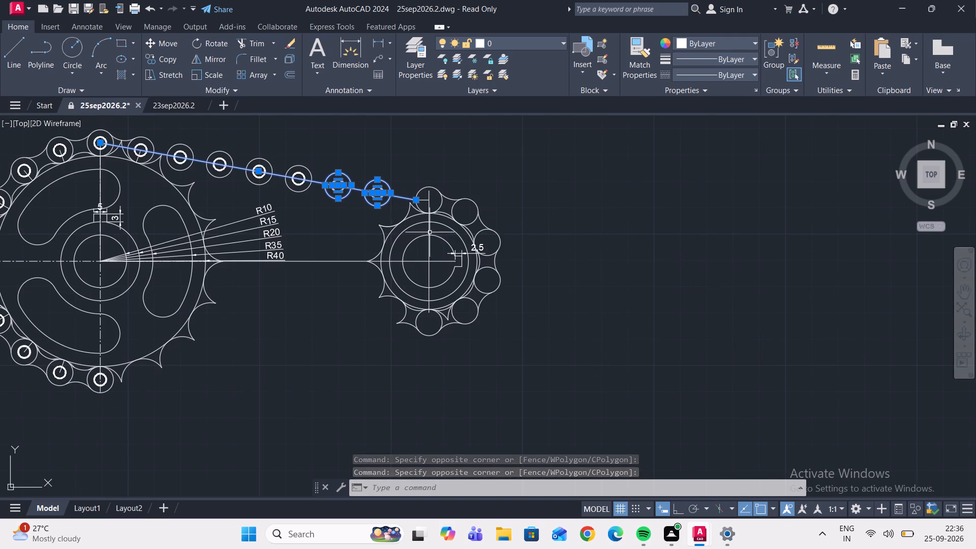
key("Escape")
Delete the three remaining rollers nearest the small sprocket on the sloping line, each with its circle and thick ring.
scroll(375, 189, "up", 2)
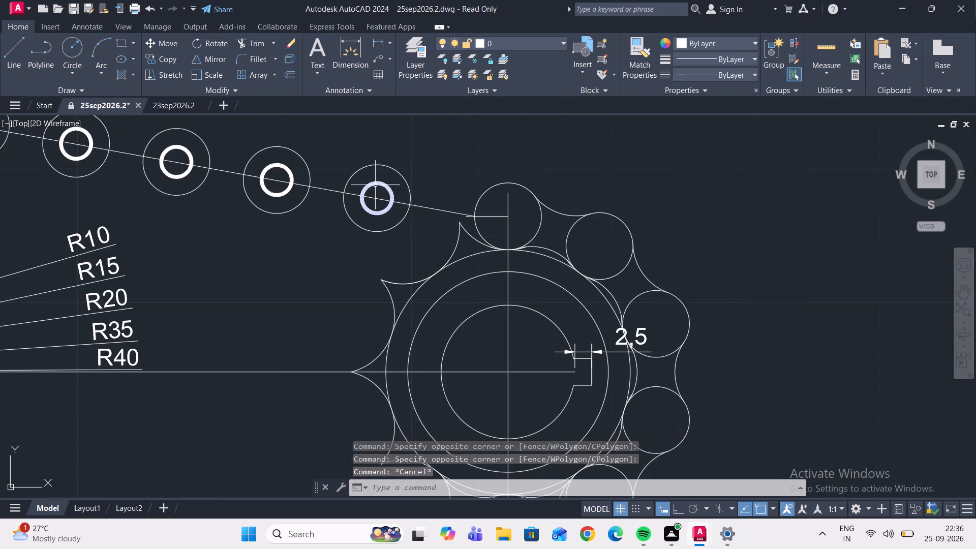
left_click(375, 185)
left_click(382, 163)
key("Delete")
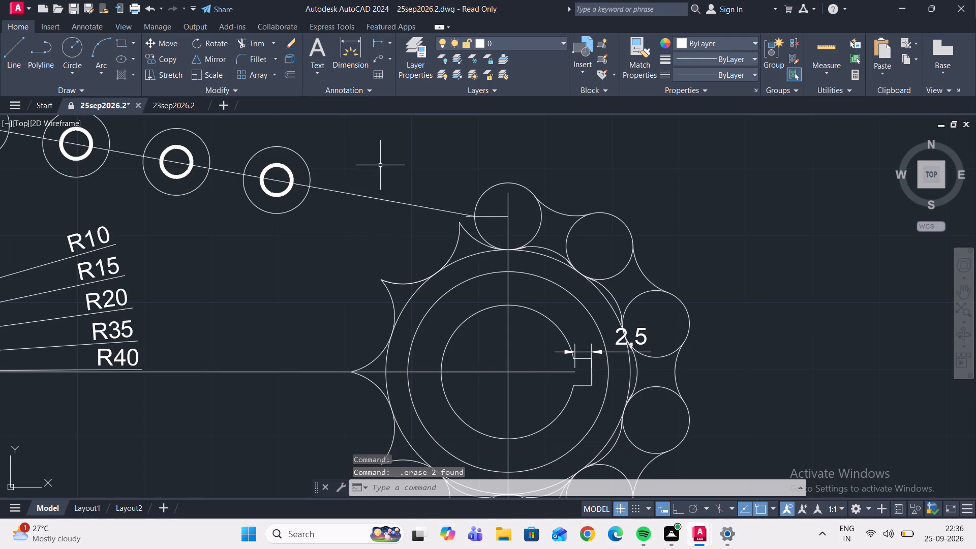
left_click(283, 169)
left_click(285, 147)
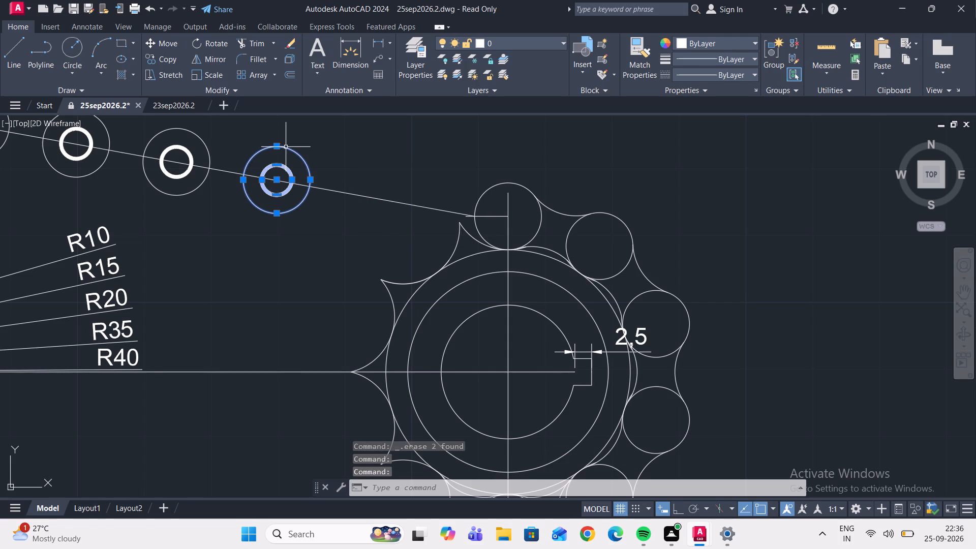
key("Delete")
middle_click_drag(233, 216, 350, 256)
left_click(289, 215)
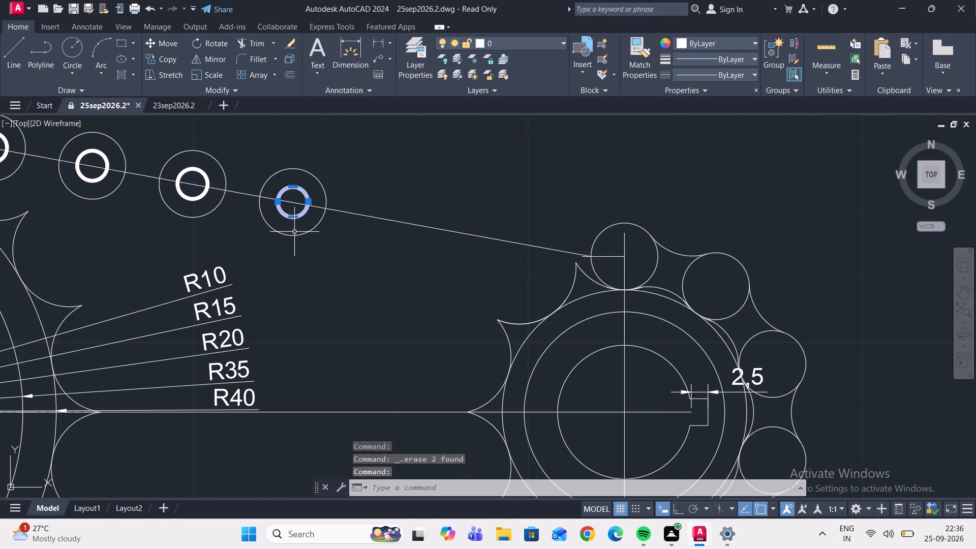
left_click(296, 233)
key("Delete")
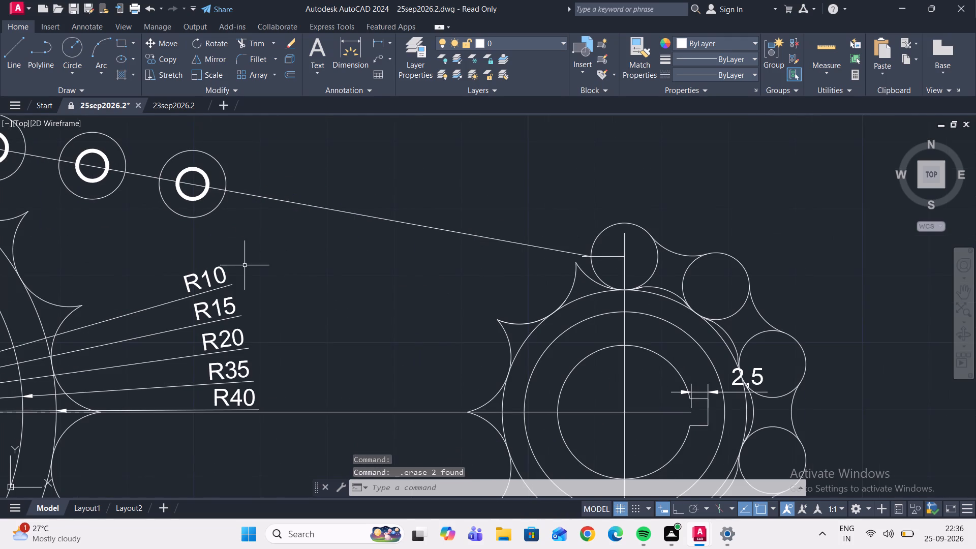
Examine the roller spacing along the upper sloping line and the gap remaining before the small sprocket.
middle_click_drag(245, 263, 372, 266)
scroll(373, 267, "down", 2)
middle_click_drag(386, 270, 392, 288)
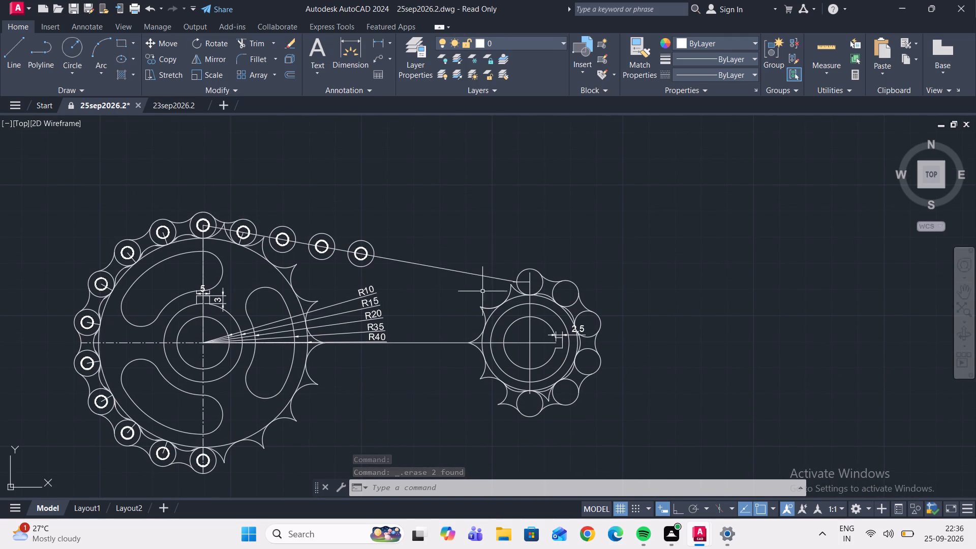
scroll(515, 286, "up", 2)
middle_click_drag(145, 225, 355, 249)
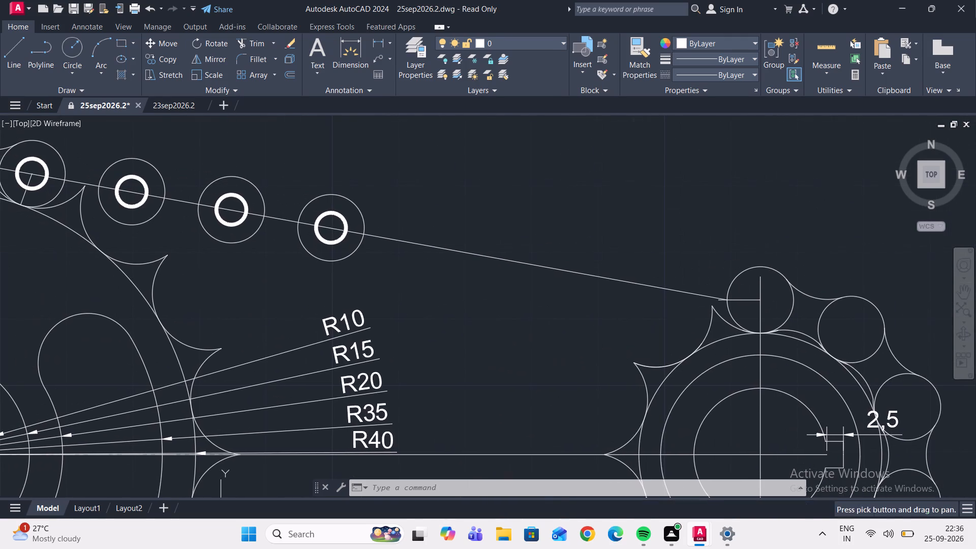
middle_click_drag(110, 196, 311, 222)
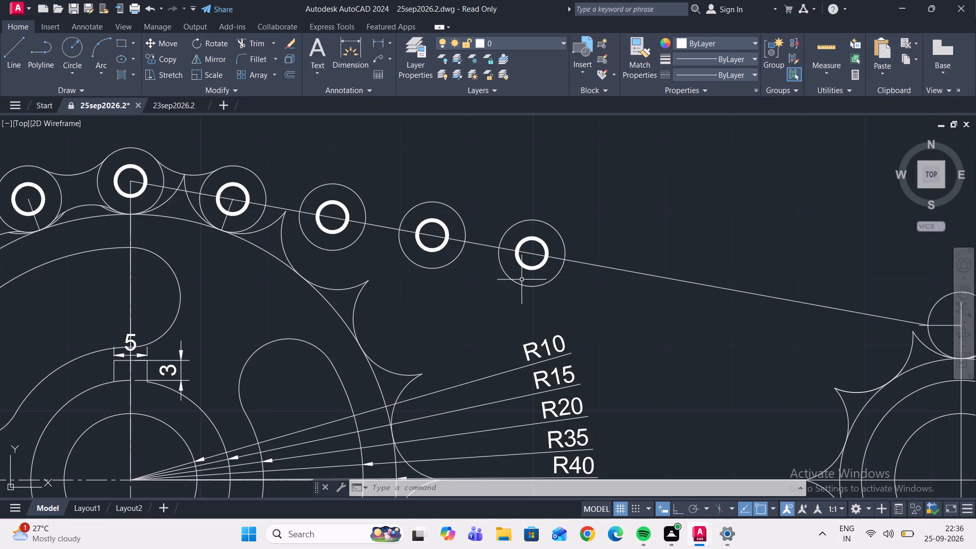
middle_click_drag(547, 285, 60, 97)
scroll(201, 156, "down", 1)
middle_click_drag(258, 156, 260, 168)
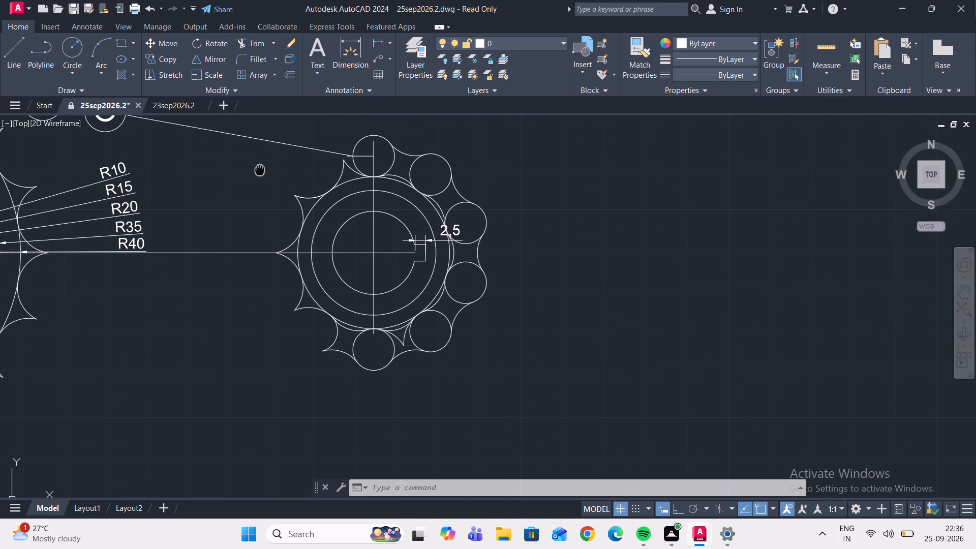
scroll(382, 262, "up", 1)
middle_click(381, 261)
scroll(382, 263, "down", 2)
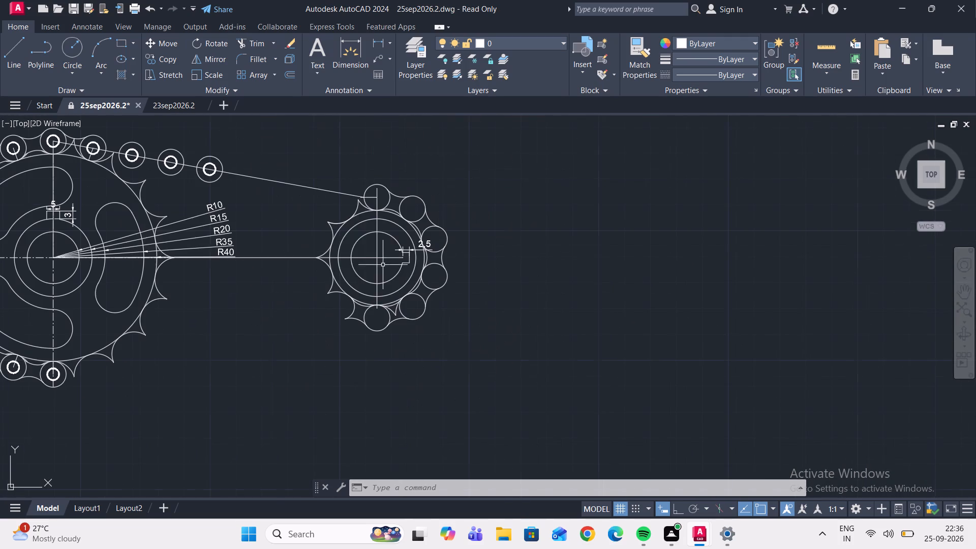
Move the entire small sprocket, from its centre, 5 units horizontally away from the large sprocket with Ortho on.
left_click(309, 134)
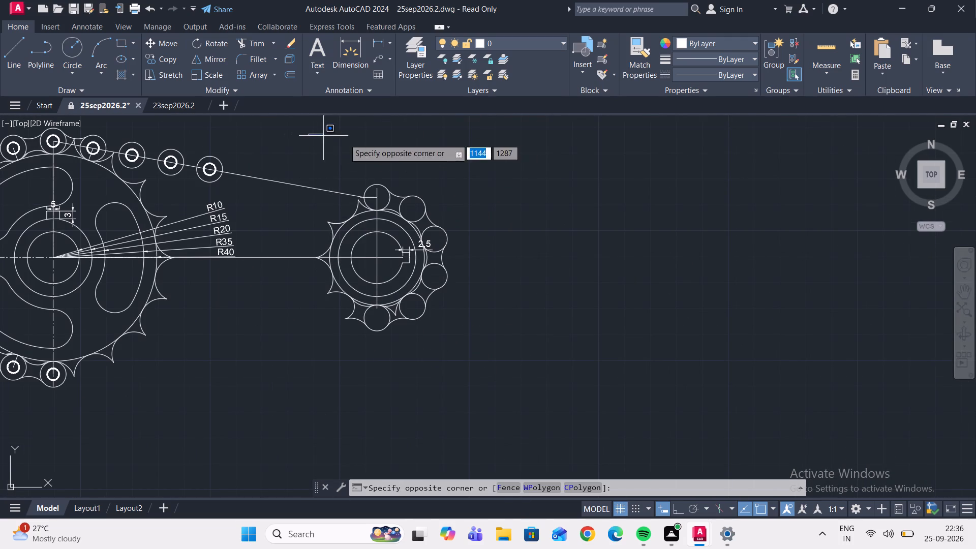
left_click(466, 354)
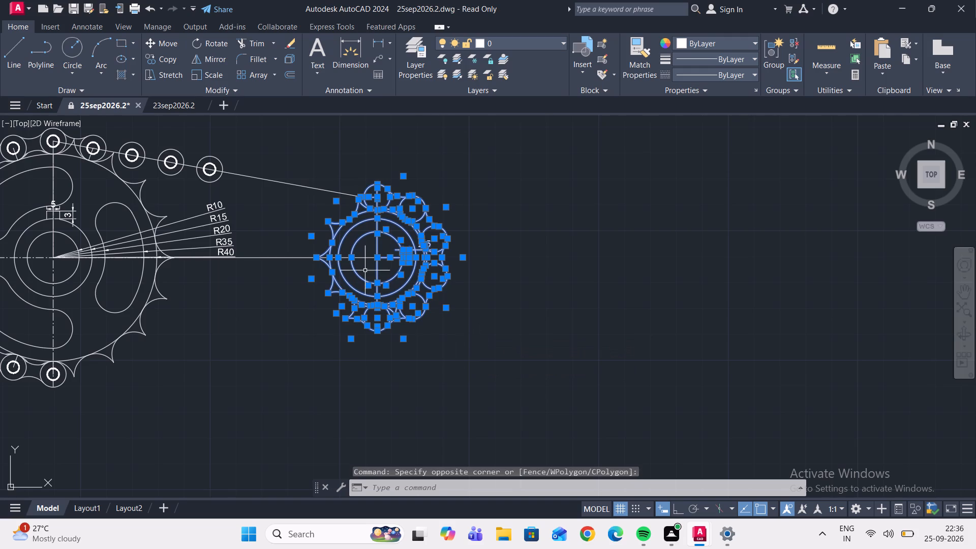
scroll(366, 268, "up", 5)
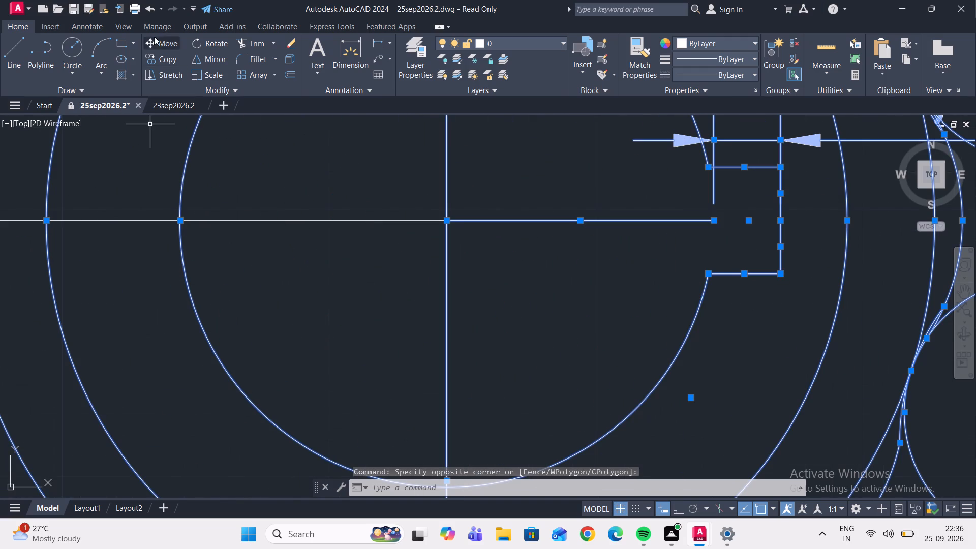
left_click(163, 44)
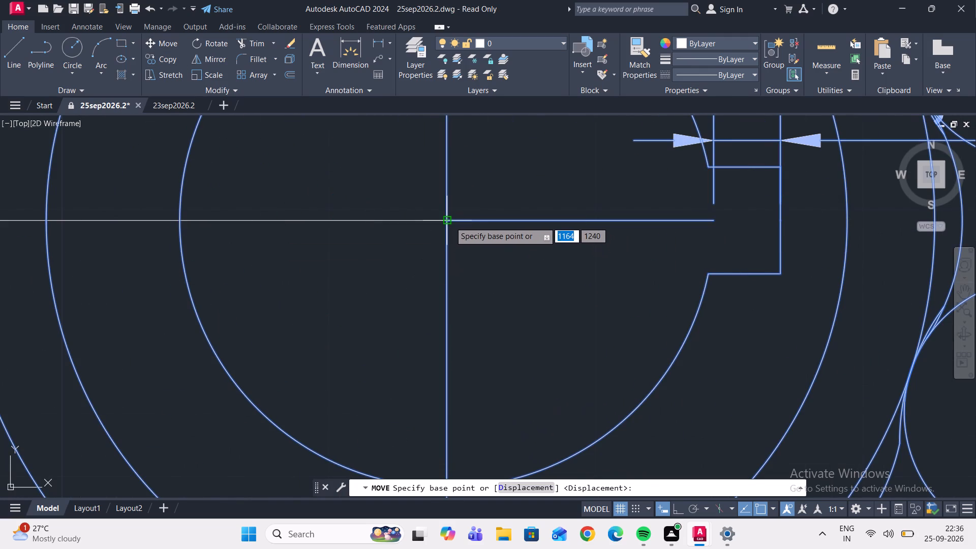
left_click(450, 222)
scroll(544, 239, "down", 3)
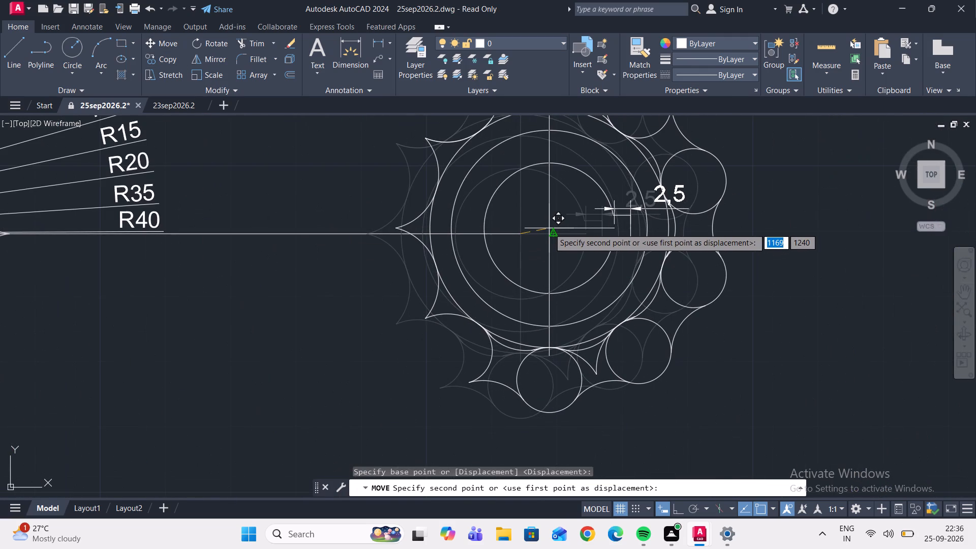
key("F8")
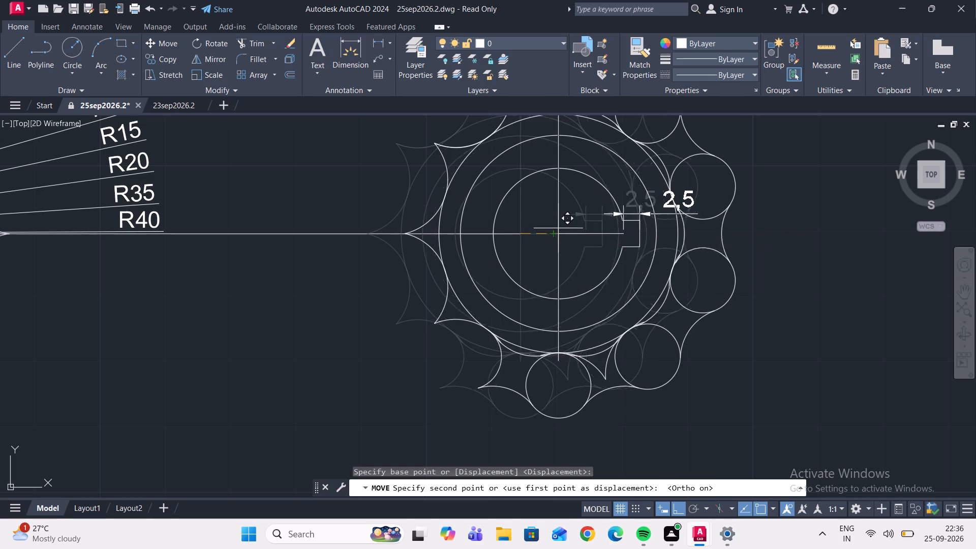
key("5")
key("Return")
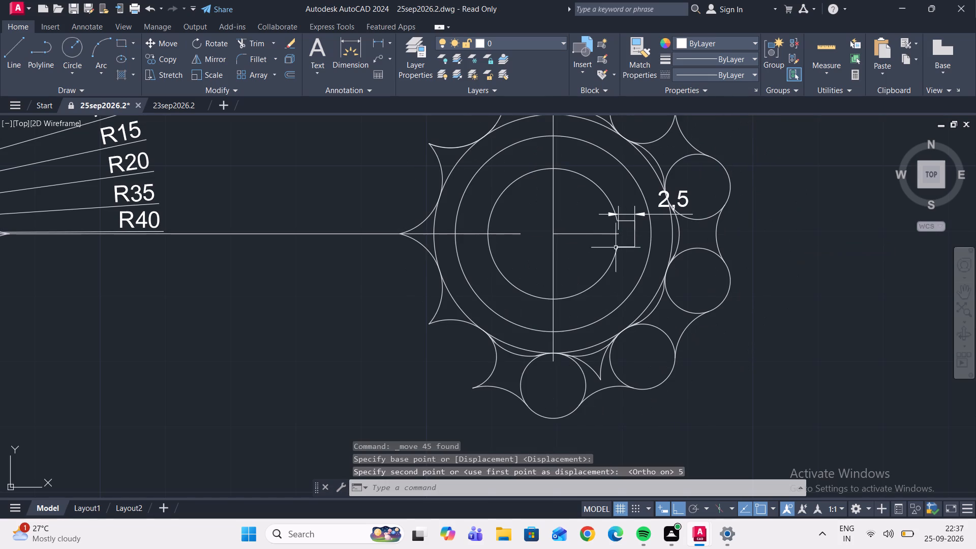
scroll(543, 278, "down", 2)
key("Escape")
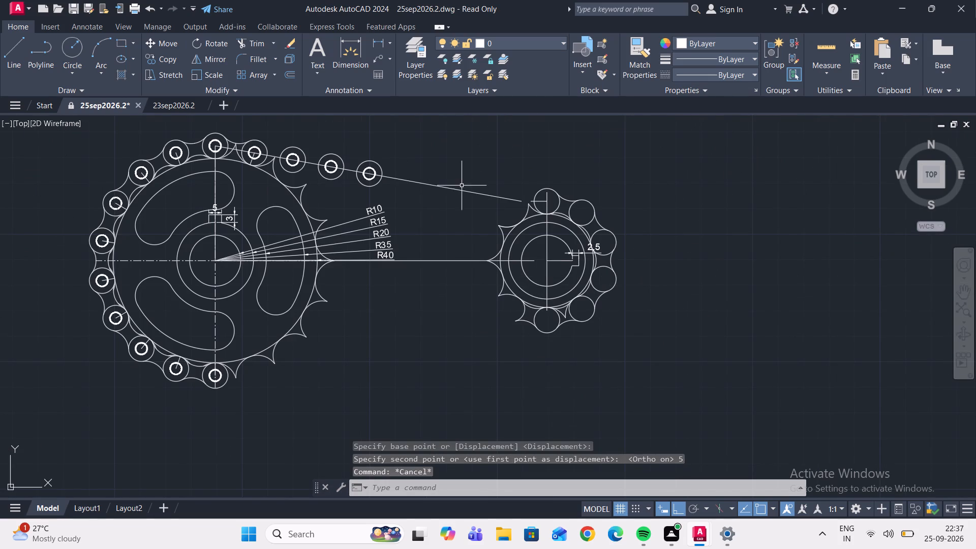
Delete the sloping line and the three rollers beyond the large sprocket's rim, each with its circle and thick ring.
scroll(340, 173, "up", 1)
left_click_drag(443, 209, 431, 192)
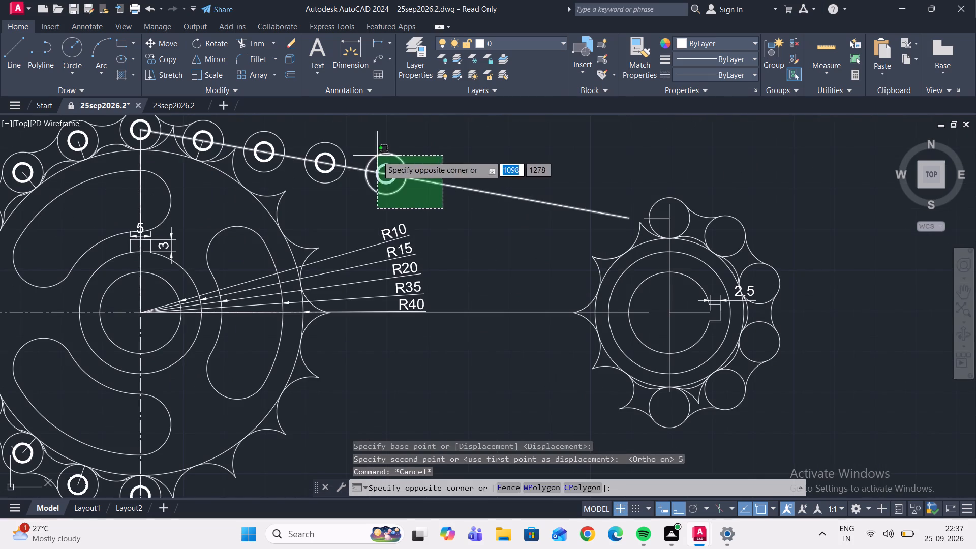
left_click(377, 156)
key("Delete")
middle_click_drag(375, 170, 424, 210)
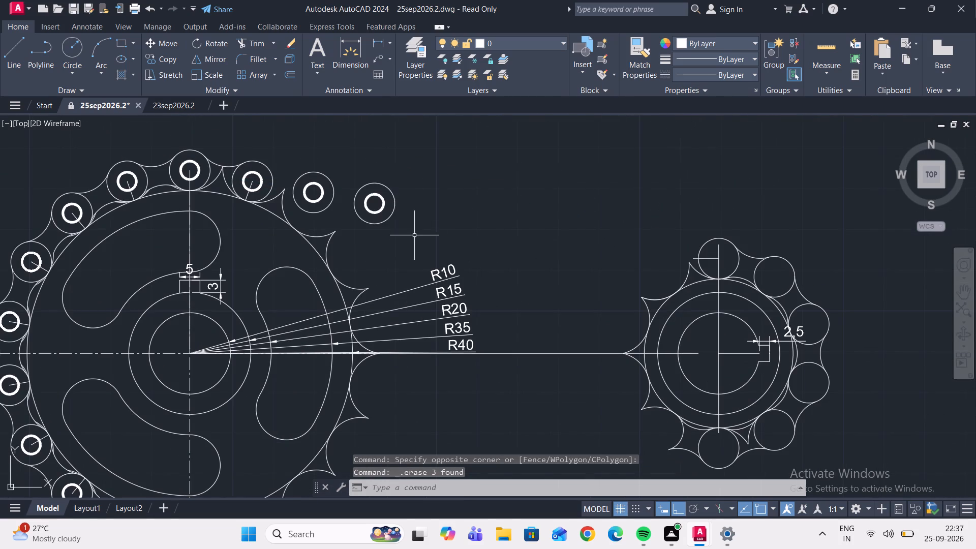
left_click_drag(414, 235, 396, 207)
left_click(362, 168)
key("Delete")
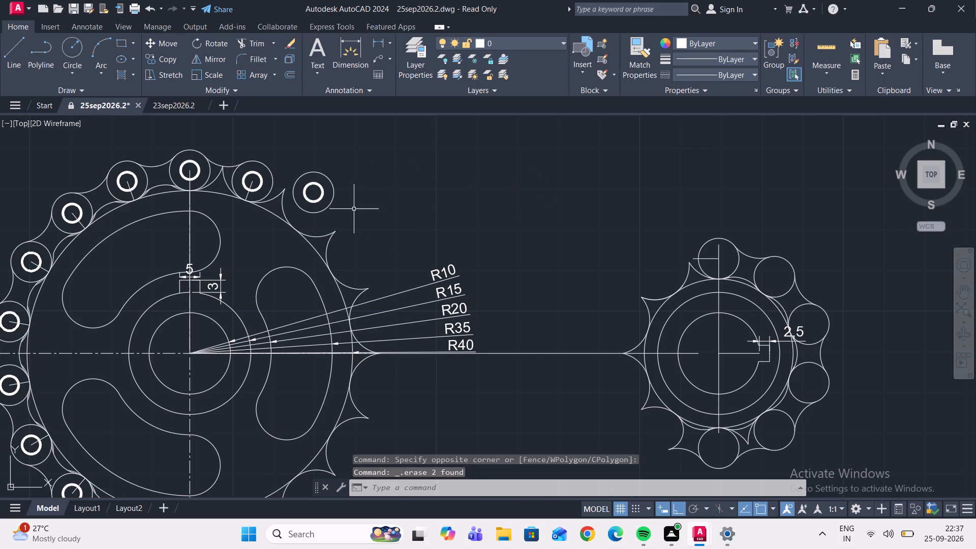
scroll(328, 215, "up", 1)
left_click_drag(353, 222, 341, 200)
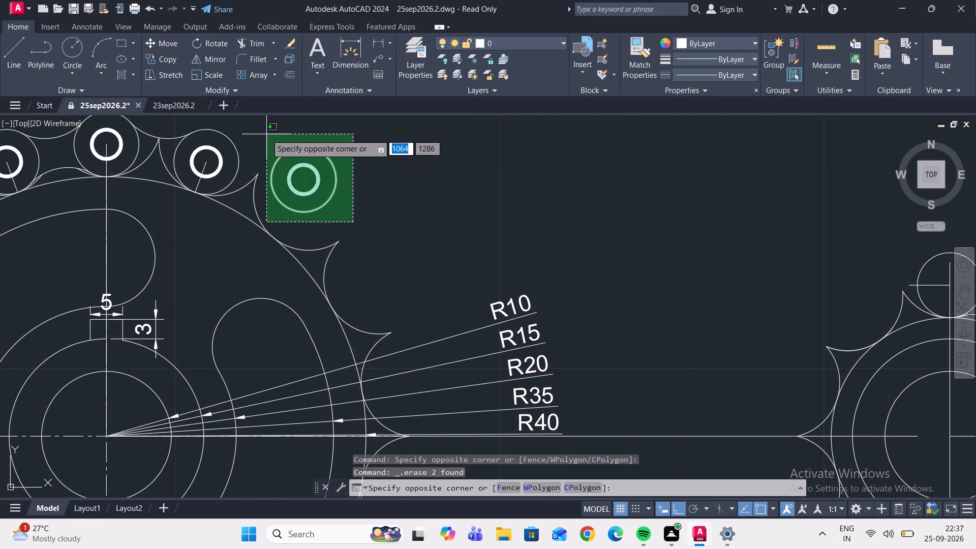
left_click(267, 135)
key("Delete")
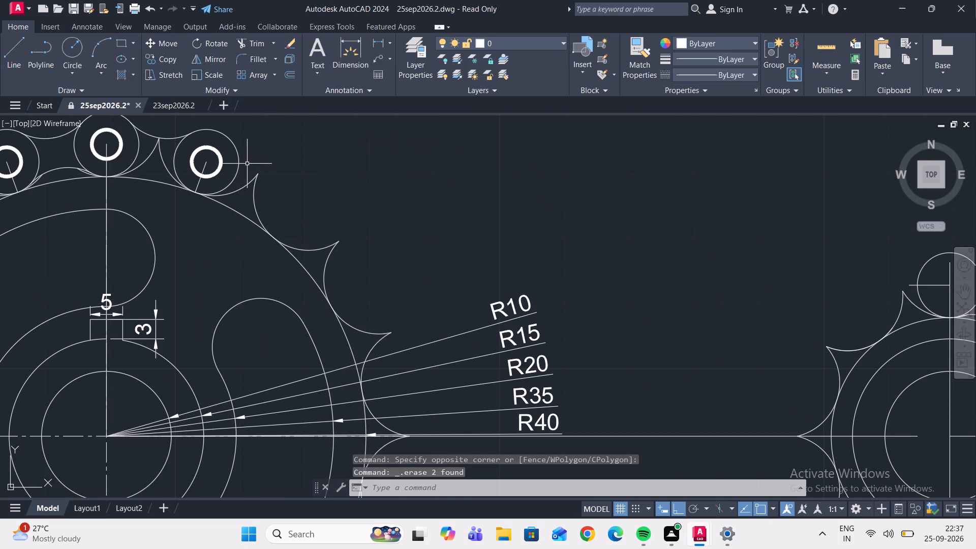
Draw a line from the right quadrant of the large sprocket's top roller circle to the left quadrant of the small sprocket's top circle.
scroll(248, 172, "down", 1)
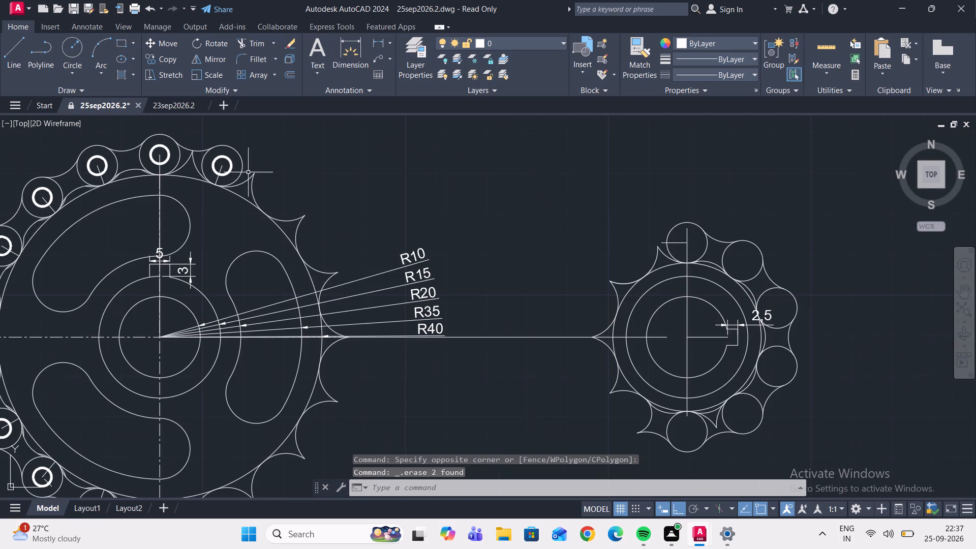
middle_click_drag(367, 194, 199, 172)
middle_click_drag(204, 179, 279, 193)
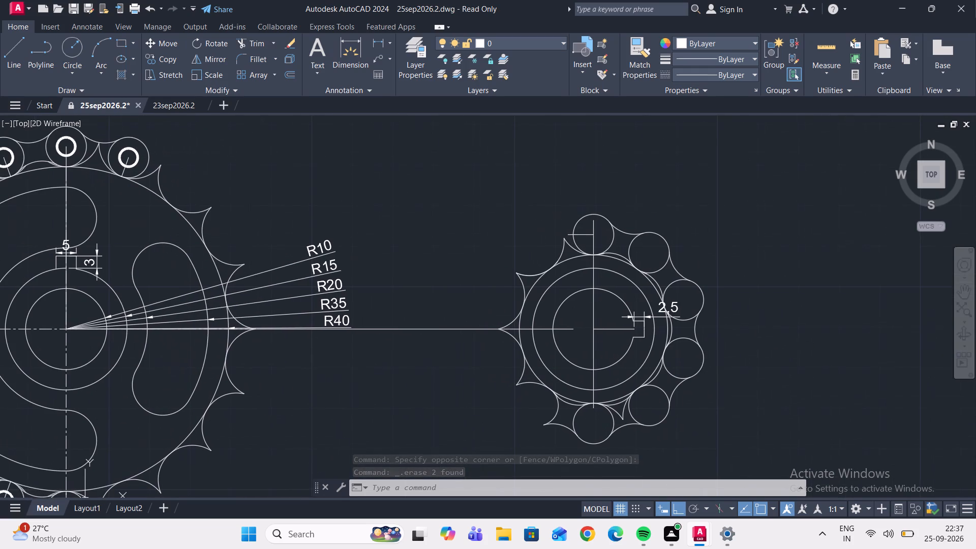
left_click(13, 51)
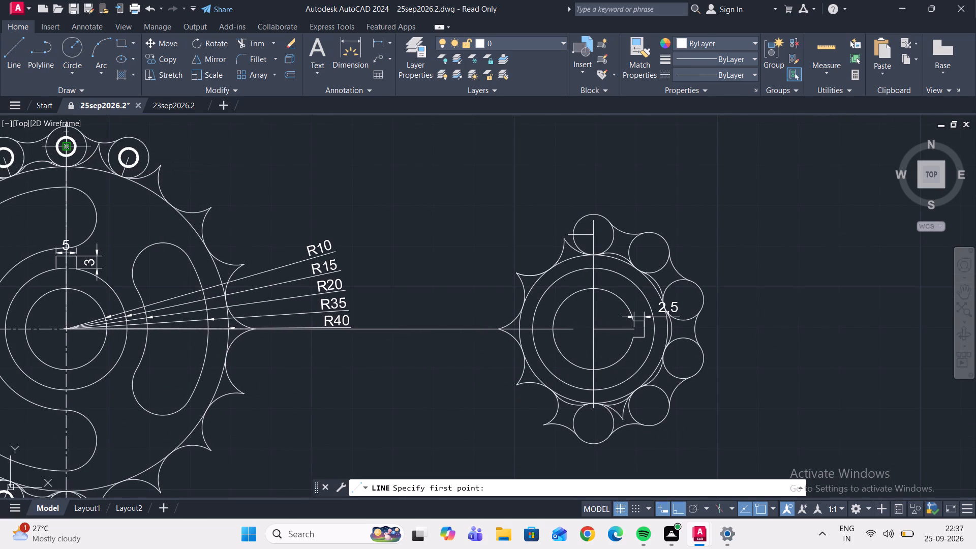
left_click(89, 149)
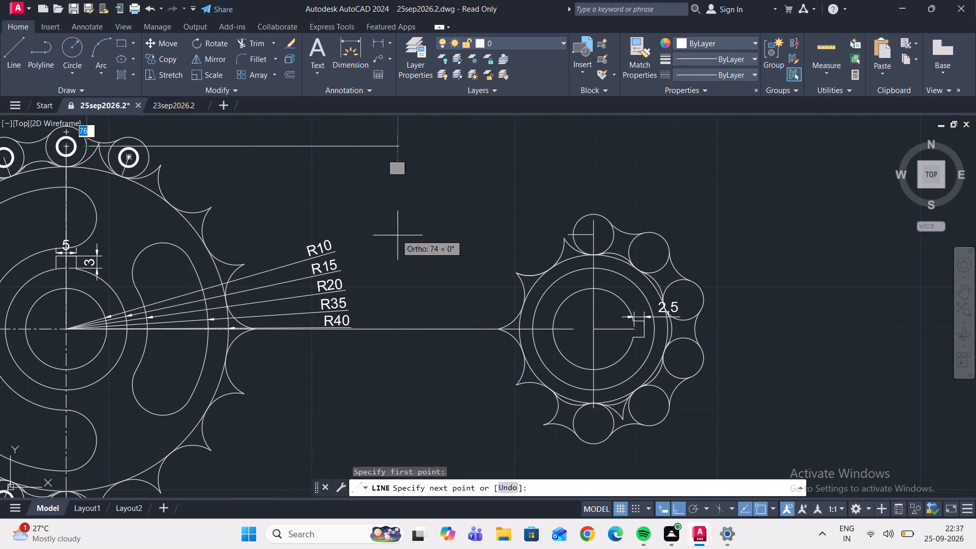
left_click(572, 234)
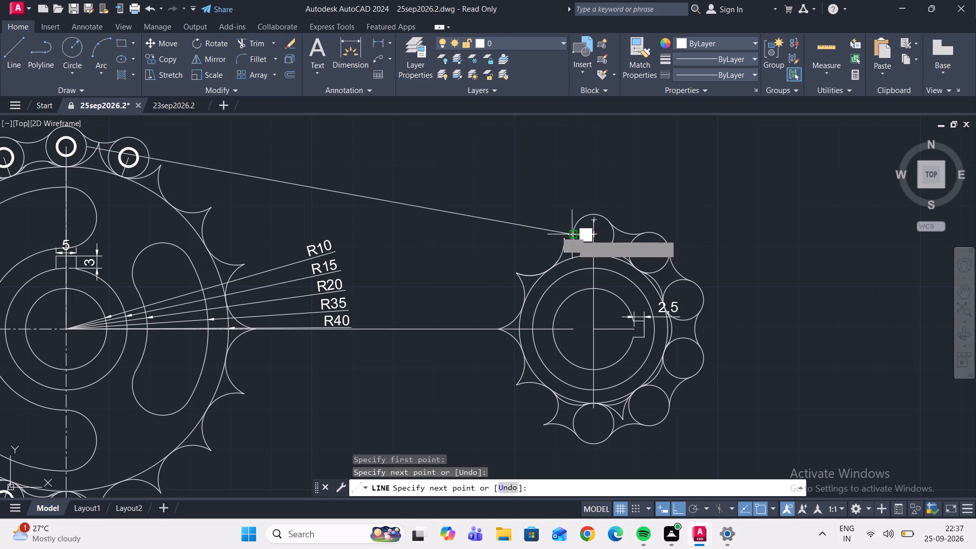
key("Escape")
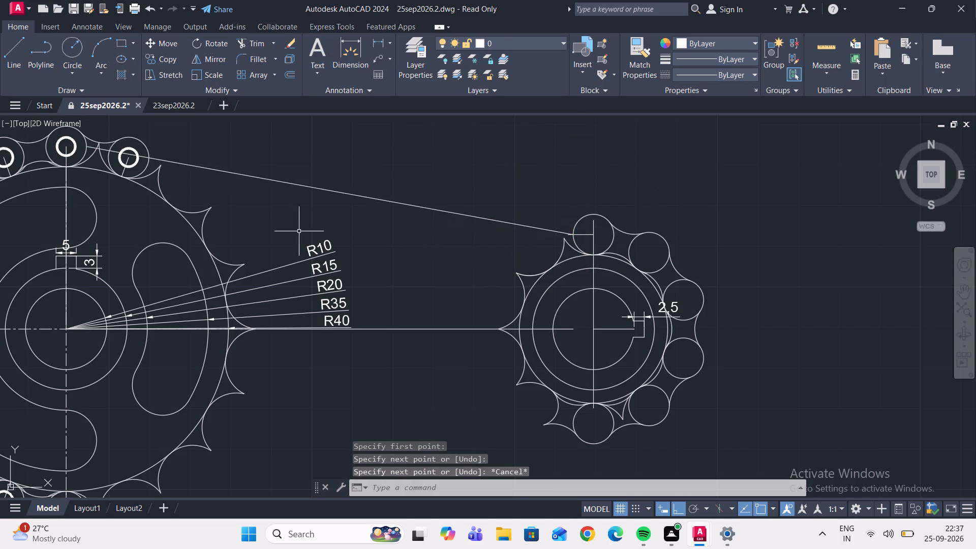
Delete the connecting arc between the large sprocket's top roller and the adjacent roller beside the sloping line.
middle_click_drag(274, 205, 268, 241)
scroll(113, 187, "up", 2)
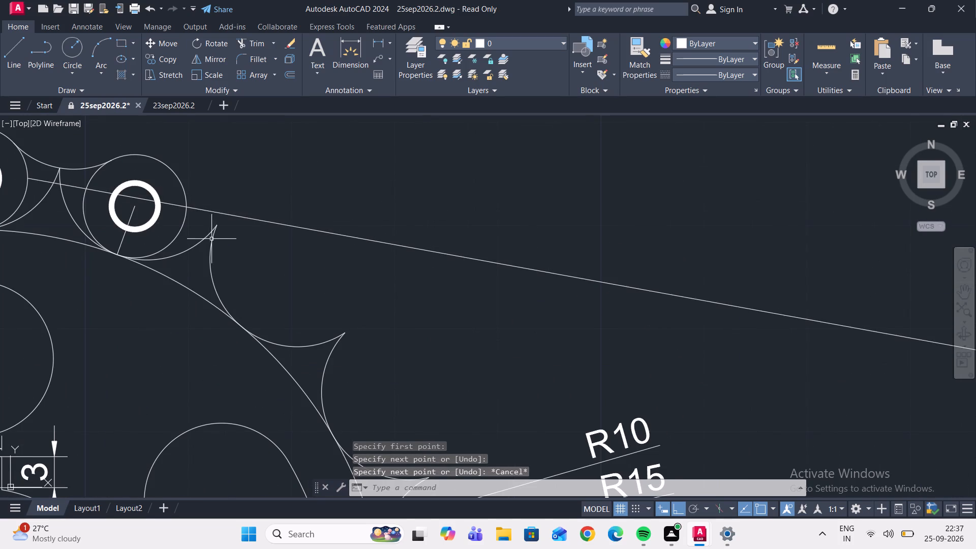
middle_click_drag(219, 233, 290, 230)
left_click(150, 165)
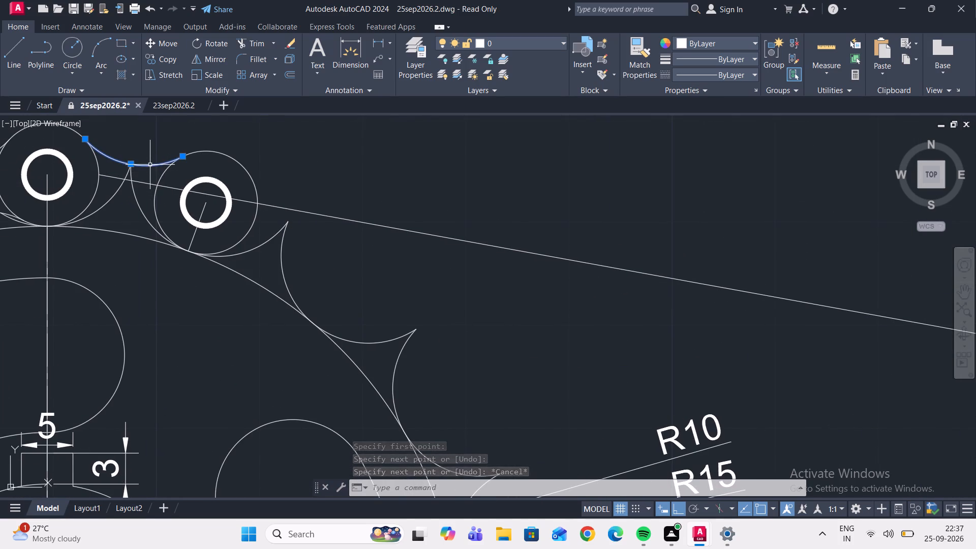
key("Delete")
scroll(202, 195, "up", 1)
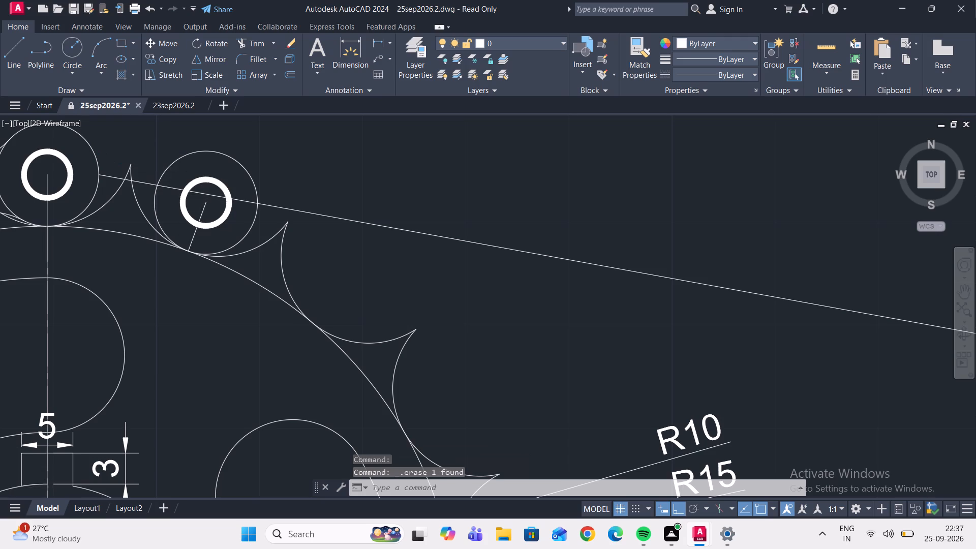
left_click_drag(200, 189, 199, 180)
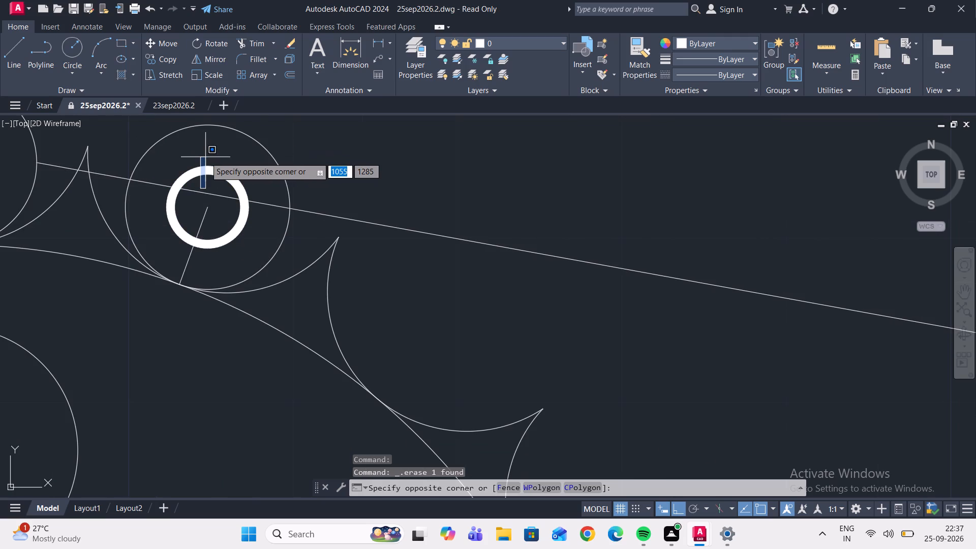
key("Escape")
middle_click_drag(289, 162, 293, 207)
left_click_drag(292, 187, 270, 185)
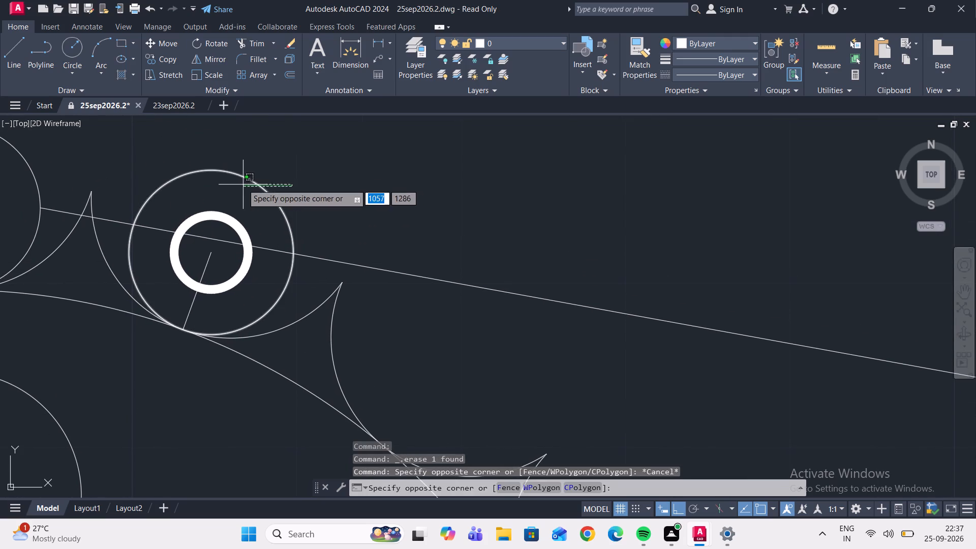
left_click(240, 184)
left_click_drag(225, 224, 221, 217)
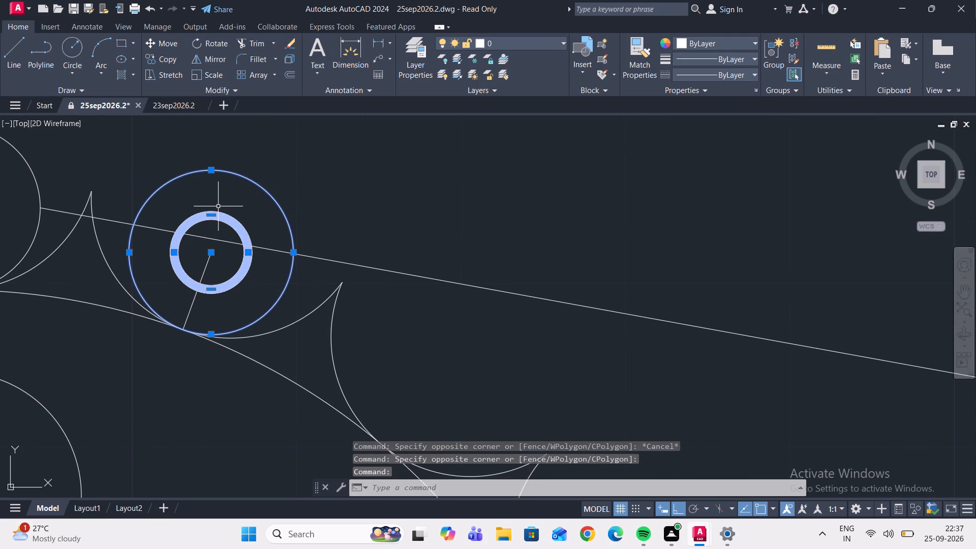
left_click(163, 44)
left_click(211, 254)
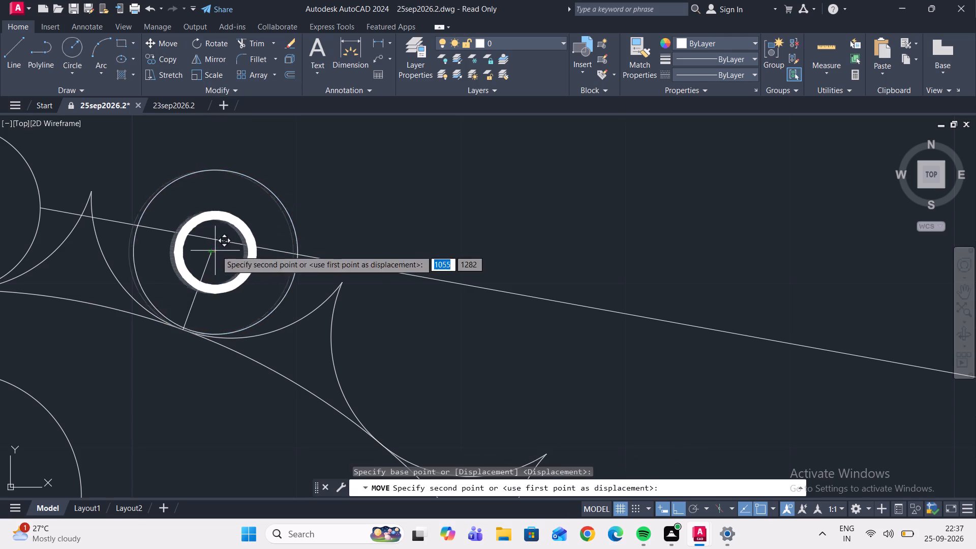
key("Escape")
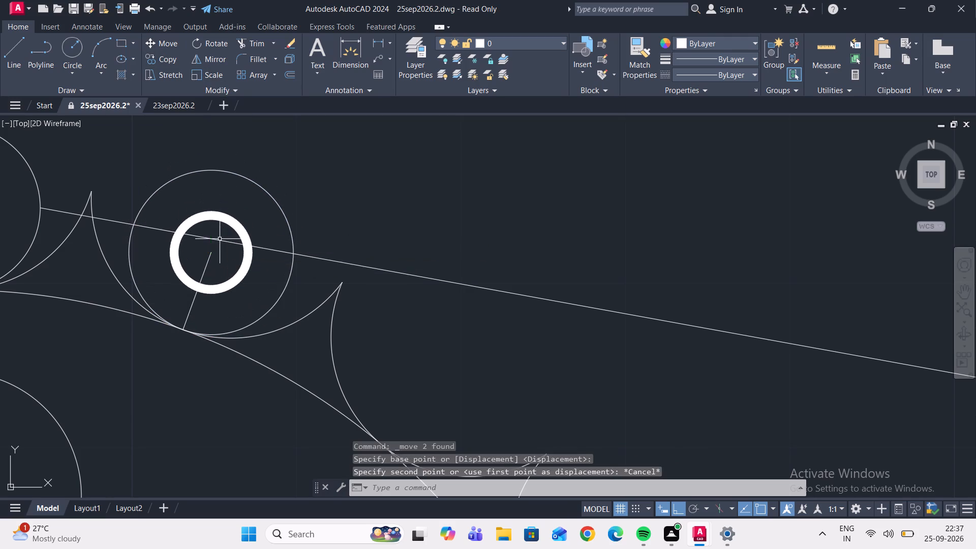
Extend the short radial line inside the roller beside the large sprocket's top roller up to the sloping line.
left_click(274, 44)
left_click(269, 94)
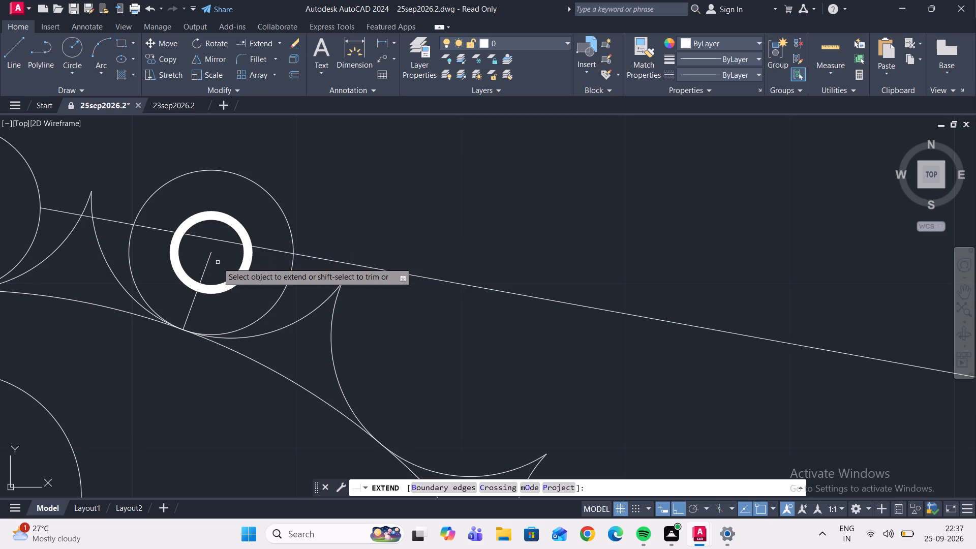
left_click(205, 268)
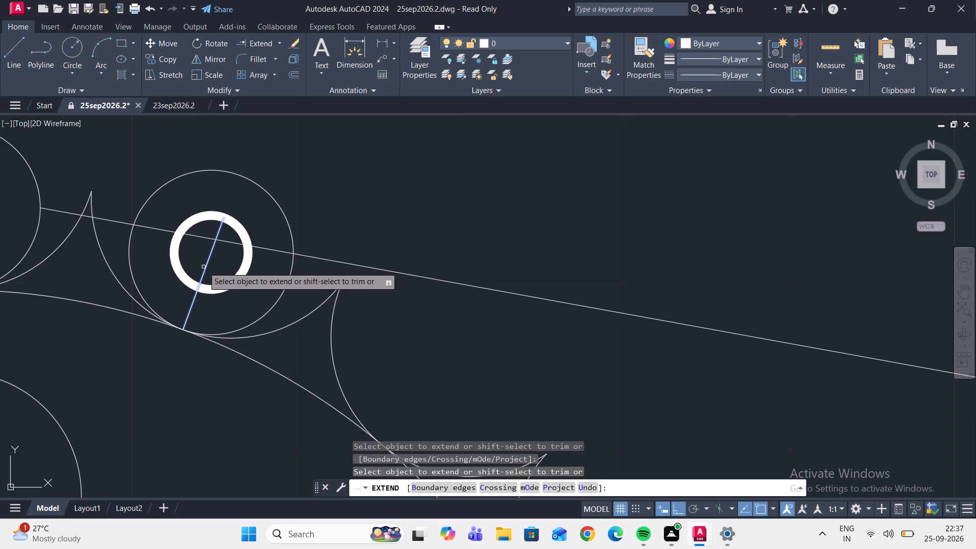
key("Escape")
Move that roller's circle and thick ring from their centre to the radial line's endpoint on the sloping line.
scroll(221, 237, "up", 1)
left_click_drag(221, 234, 221, 227)
left_click(197, 188)
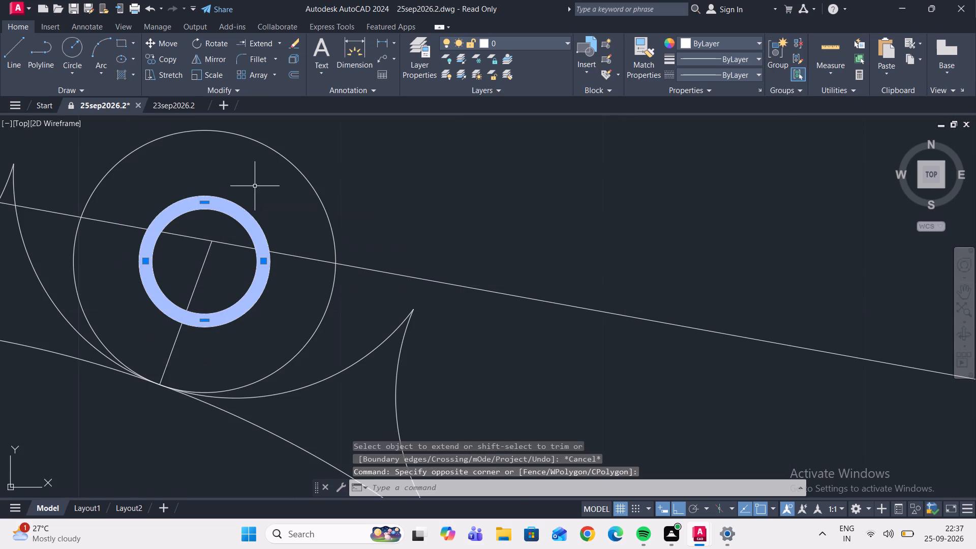
left_click(305, 199)
left_click(291, 163)
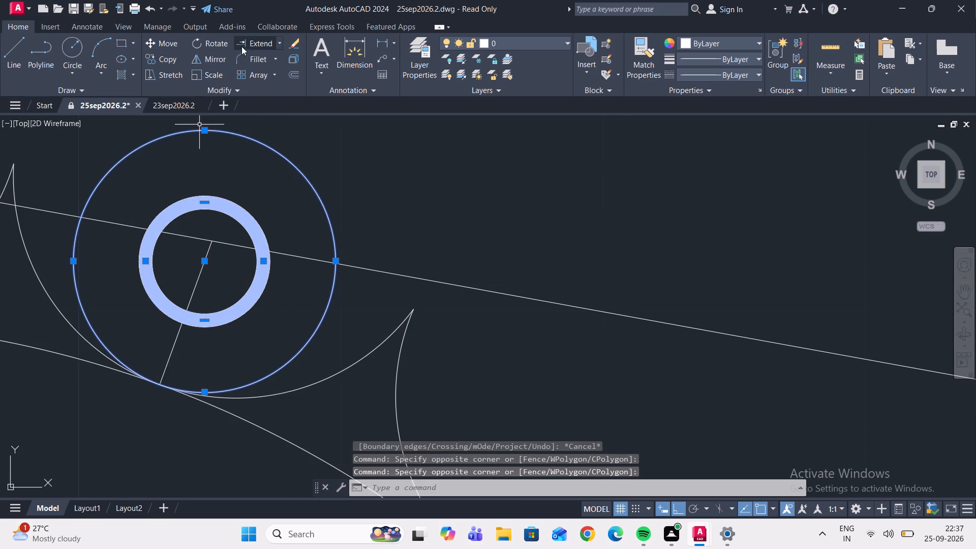
left_click(165, 43)
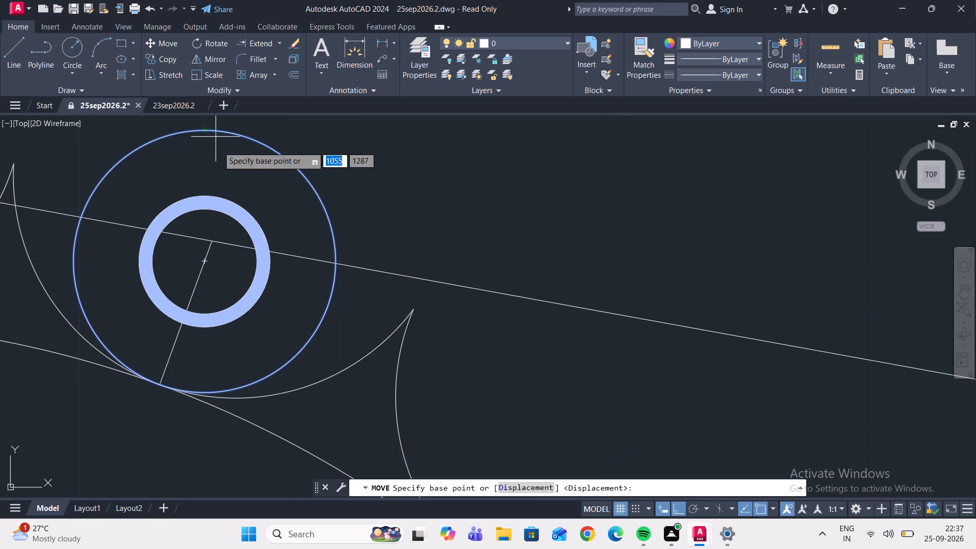
left_click(204, 261)
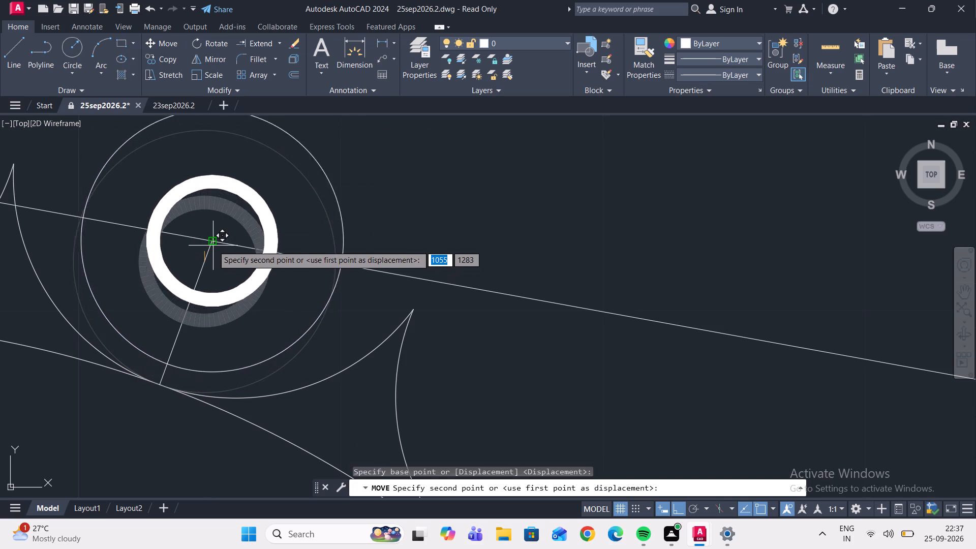
scroll(214, 243, "up", 2)
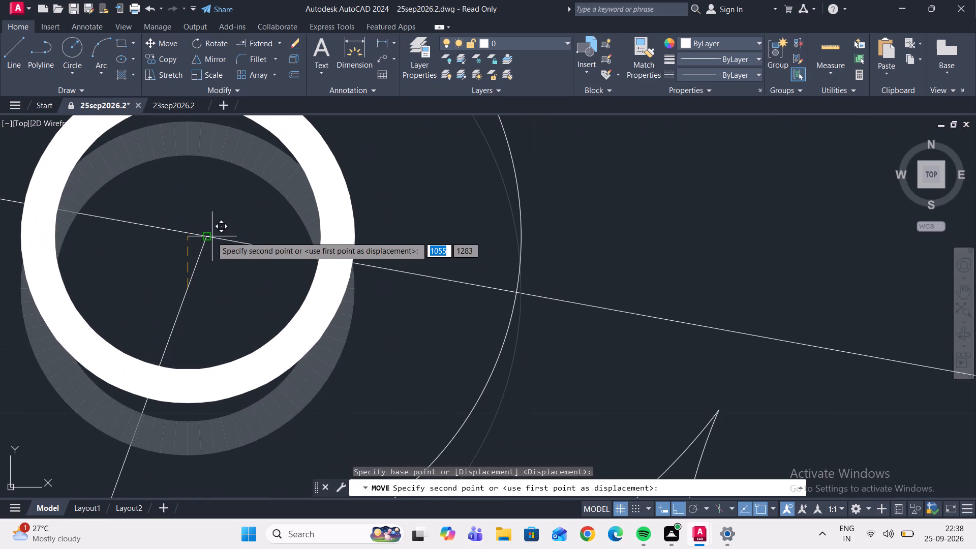
left_click(209, 238)
scroll(362, 269, "down", 3)
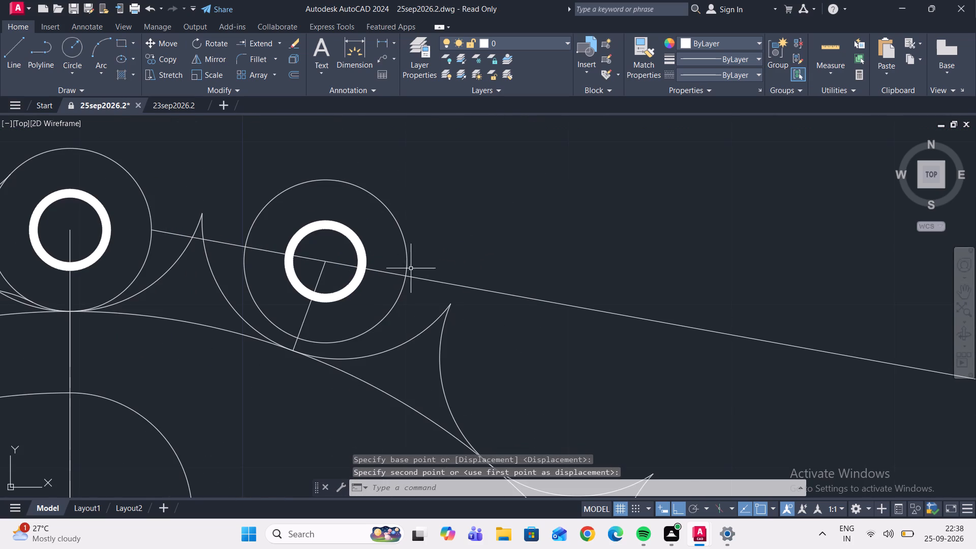
key("Escape")
scroll(254, 232, "down", 2)
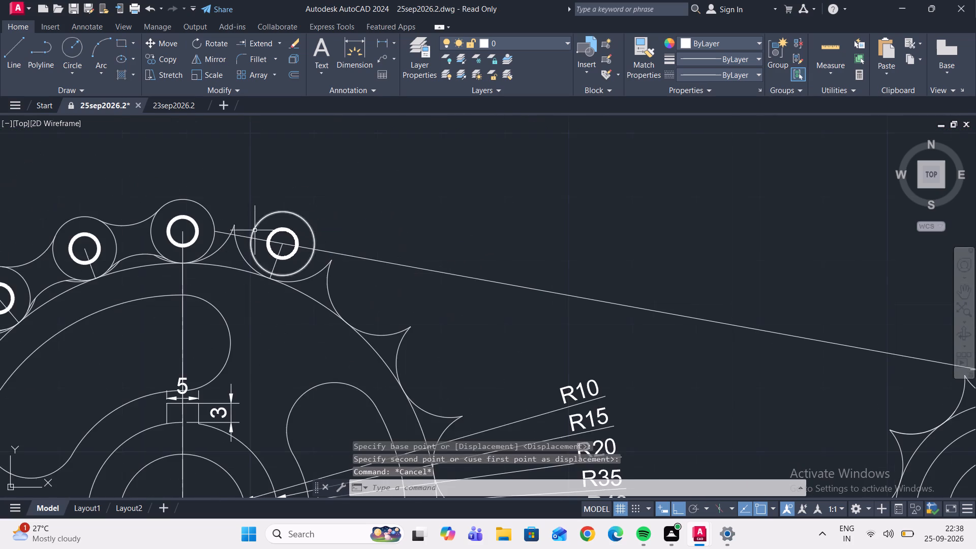
Draw a radius 8 Tan, Tan, Radius circle above and touching the large sprocket's top roller and the moved roller.
middle_click_drag(238, 193, 234, 205)
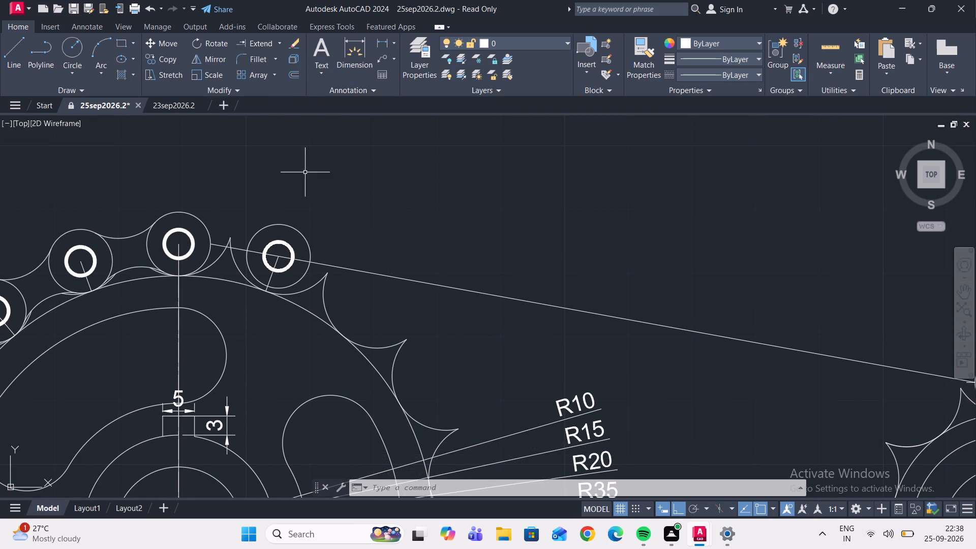
left_click(78, 79)
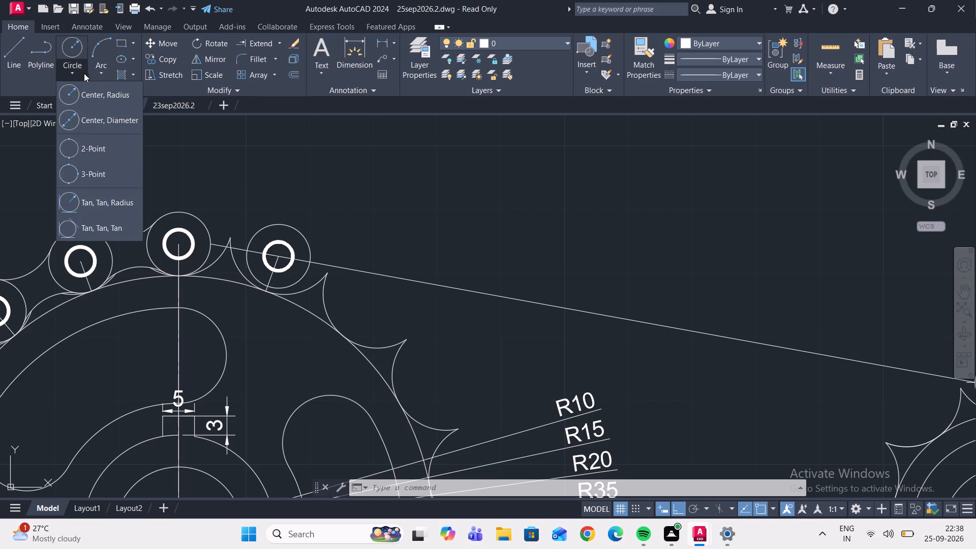
left_click(121, 208)
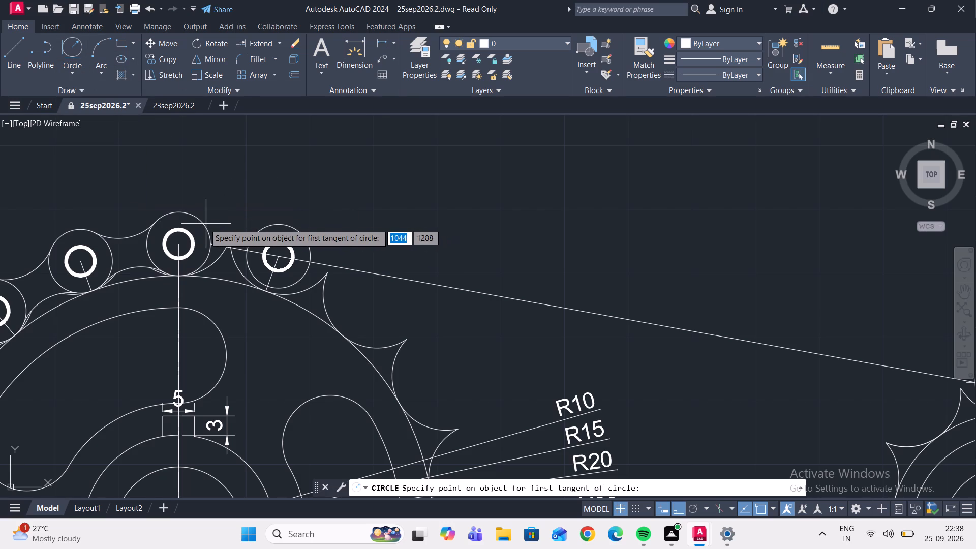
left_click(203, 223)
left_click(258, 233)
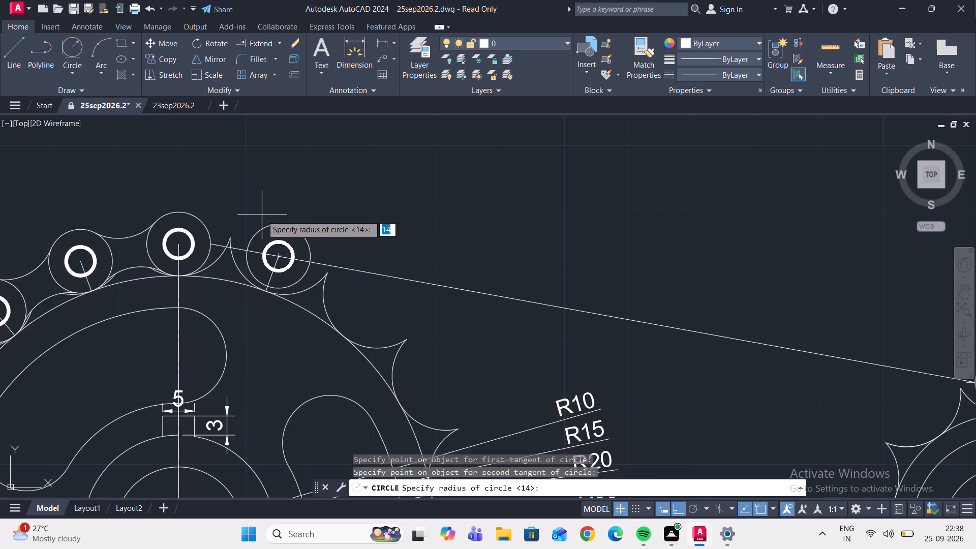
key("8")
key("Return")
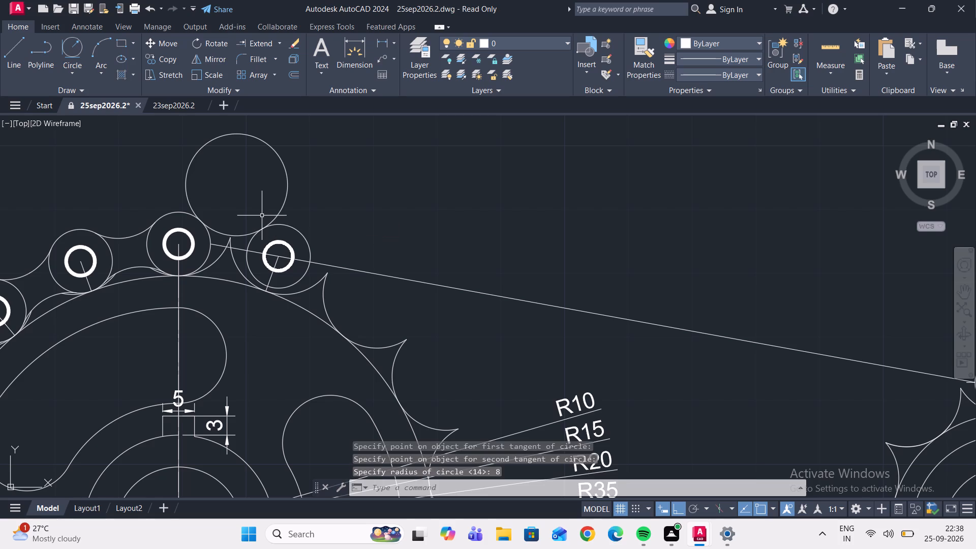
Trim the upper tangent circle, leaving only the connecting arc between the two roller circles.
left_click(274, 43)
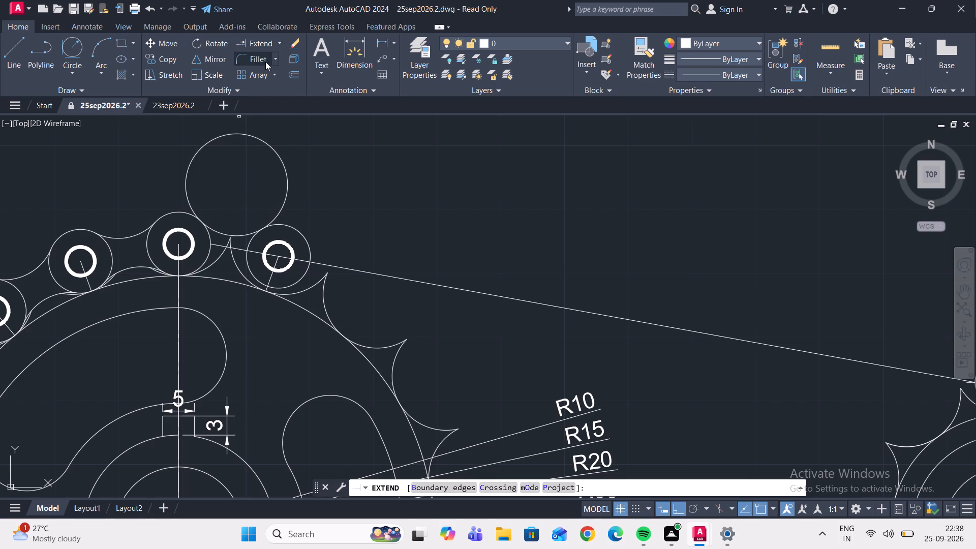
left_click(279, 42)
left_click(264, 65)
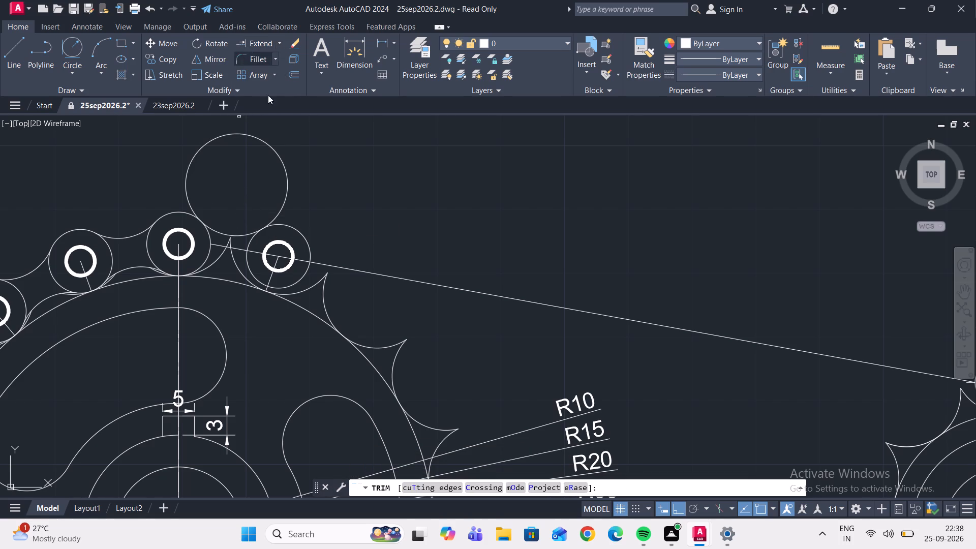
left_click_drag(257, 156, 210, 134)
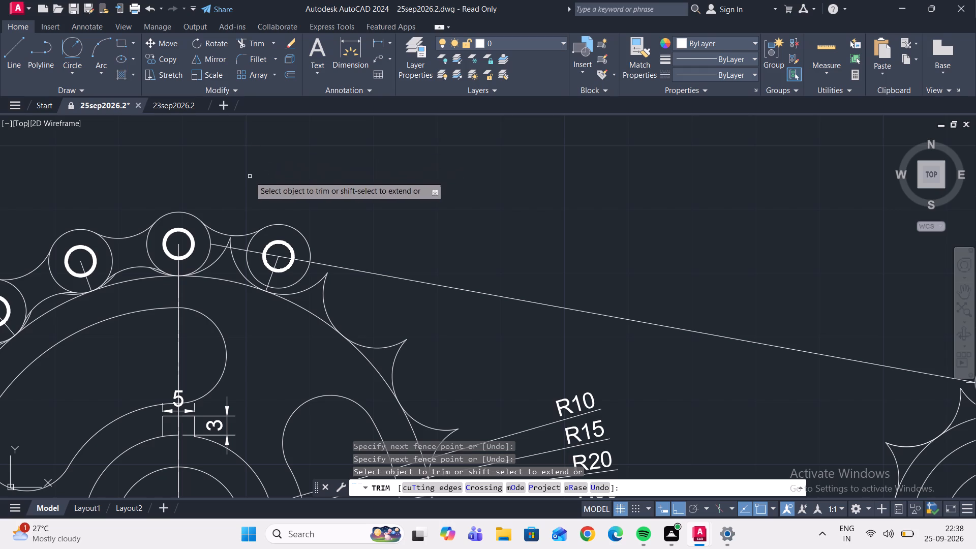
Draw a radius 8 circle tangent to the undersides of the top roller and the adjacent moved roller.
left_click(71, 51)
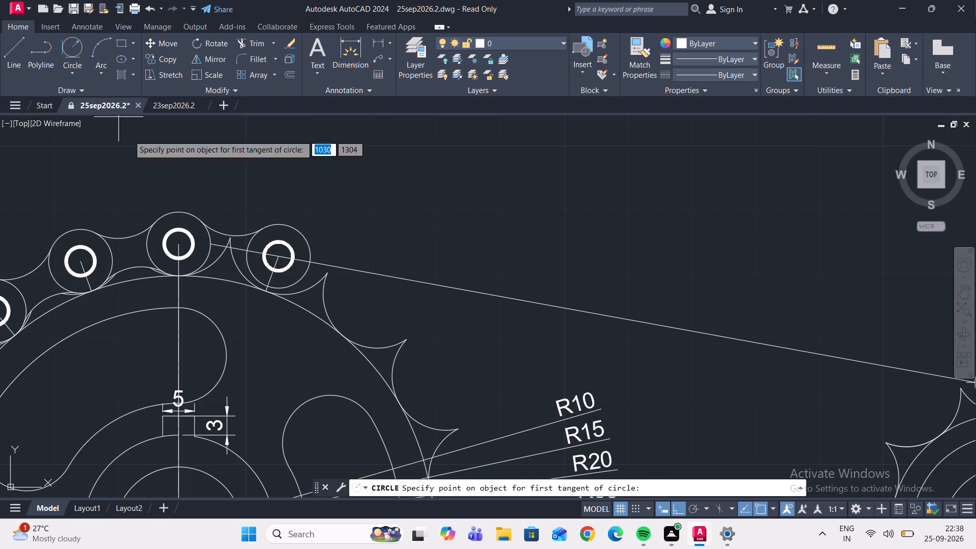
scroll(279, 279, "up", 1)
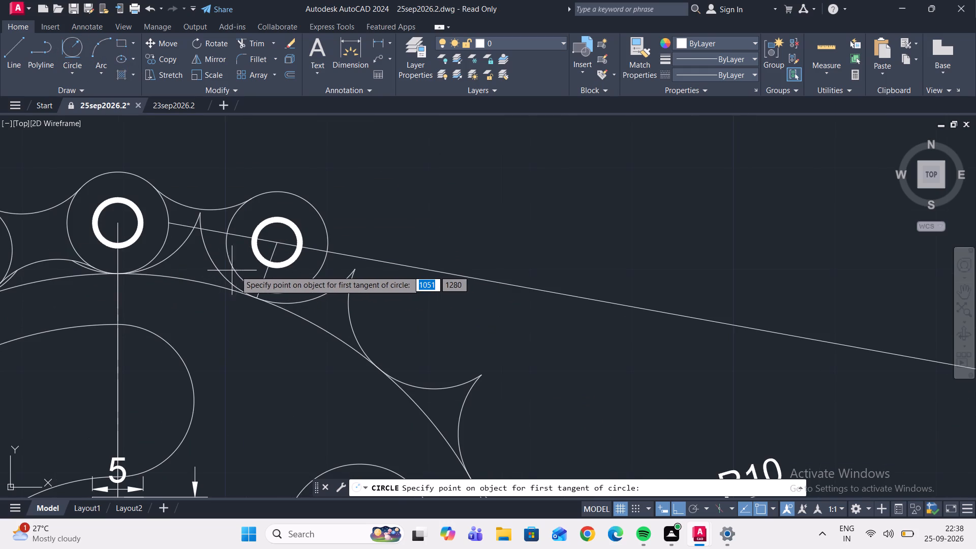
left_click(237, 270)
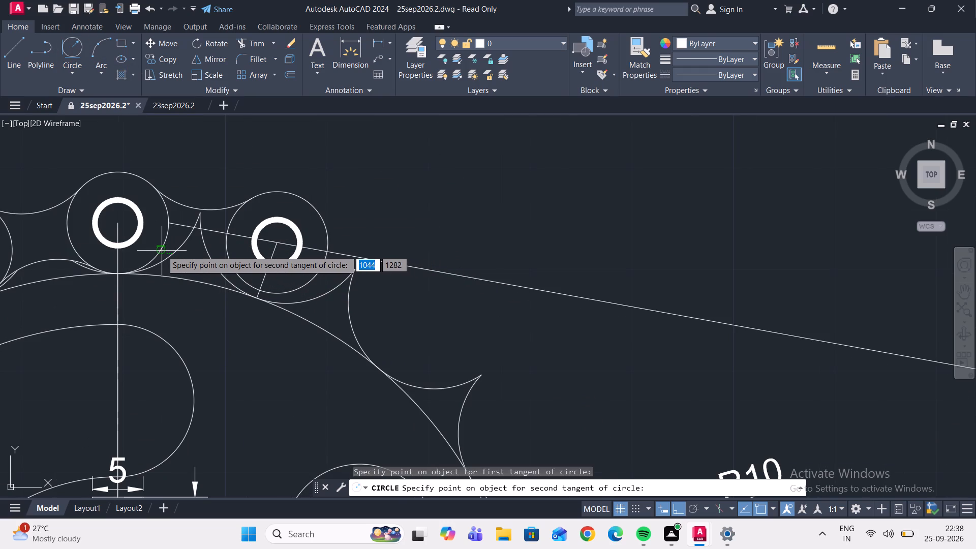
left_click(162, 251)
key("Return")
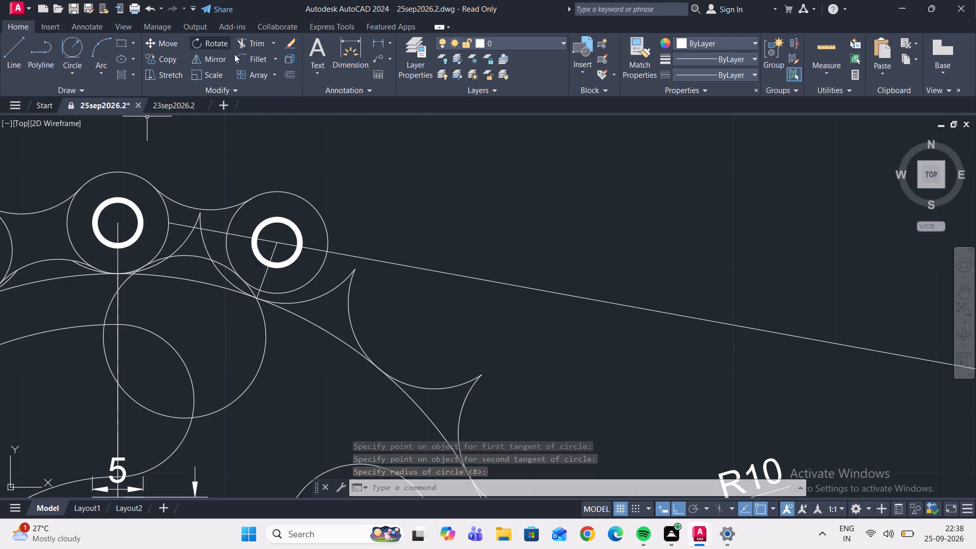
Trim the lower tangent circle, leaving only the connecting arc between the two roller circles.
left_click(255, 44)
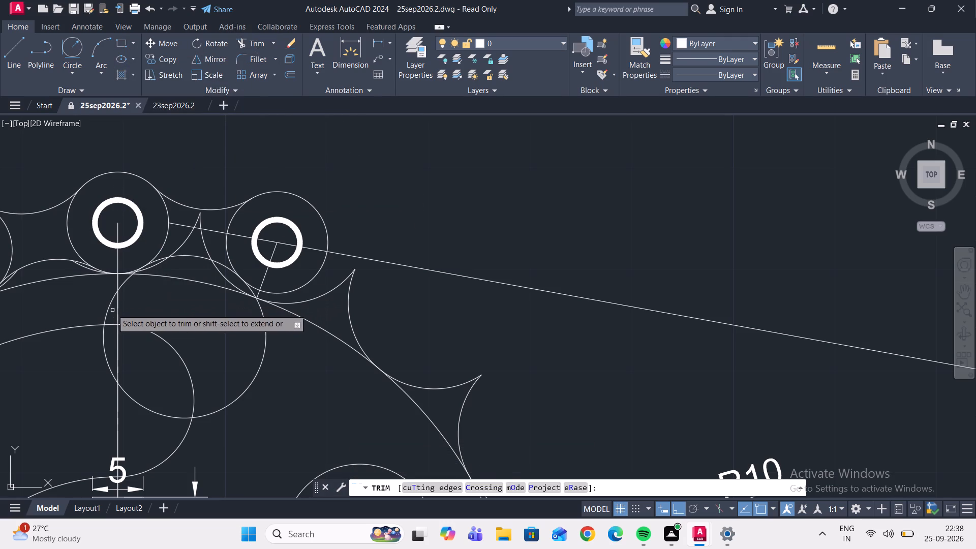
left_click_drag(111, 309, 98, 301)
left_click_drag(111, 346, 86, 372)
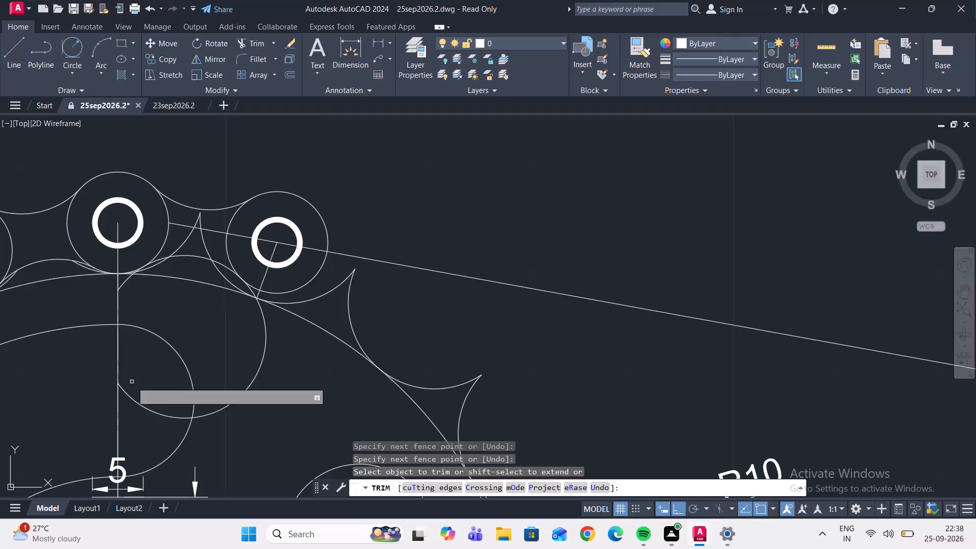
left_click_drag(135, 387, 135, 423)
left_click_drag(212, 355, 298, 365)
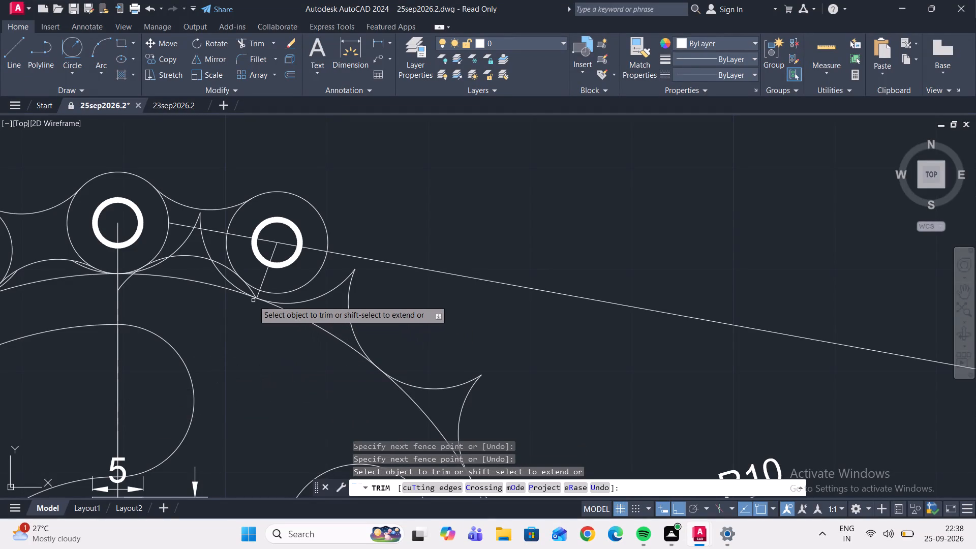
scroll(253, 300, "up", 3)
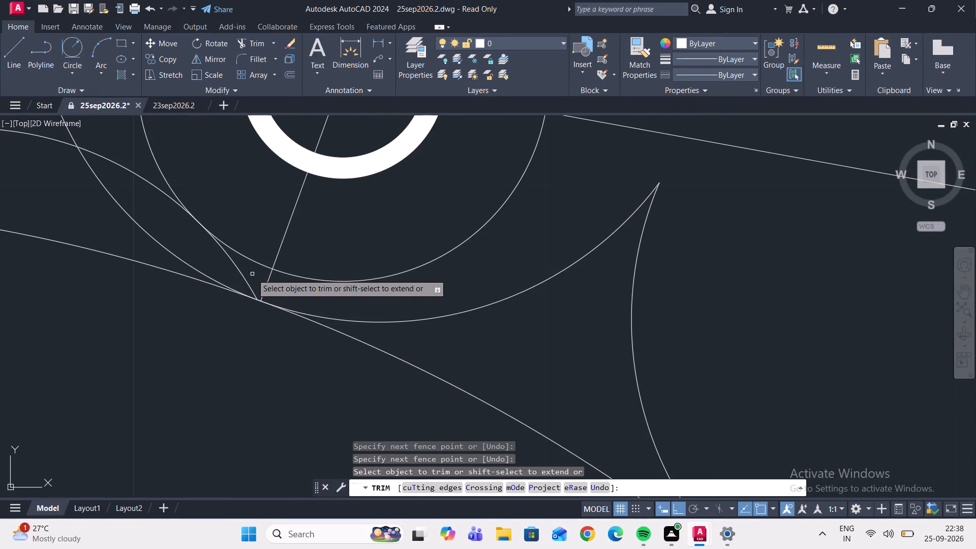
left_click_drag(252, 274, 215, 267)
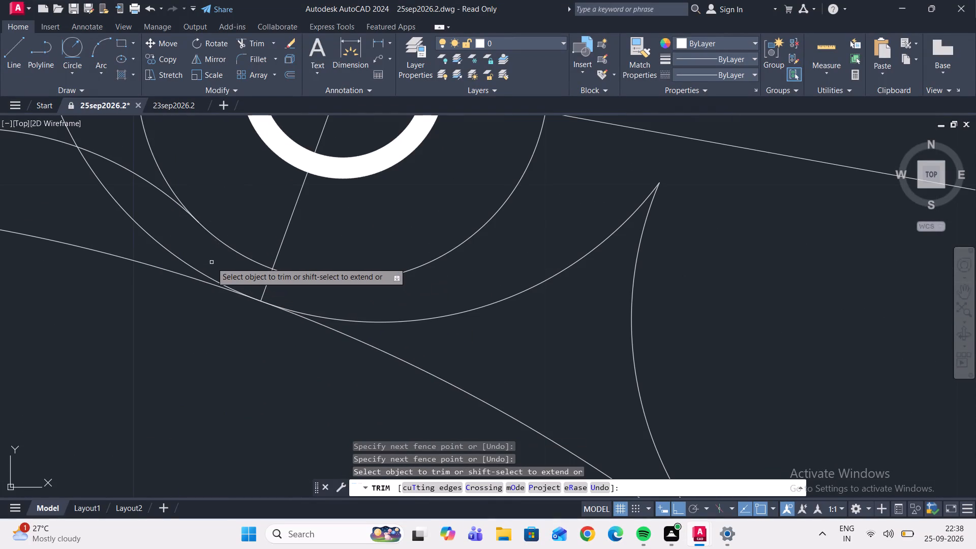
scroll(212, 262, "down", 1)
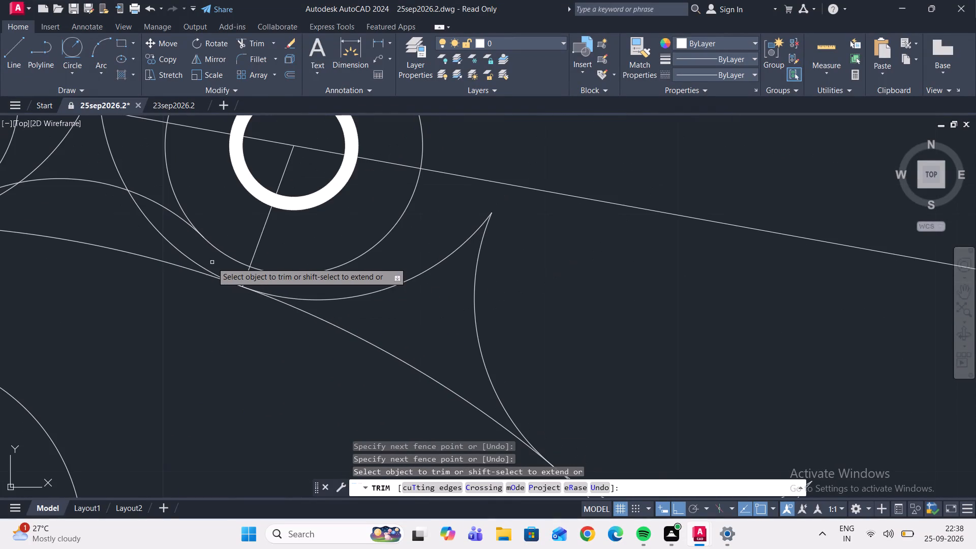
middle_click_drag(146, 321, 370, 369)
middle_click_drag(257, 345, 308, 369)
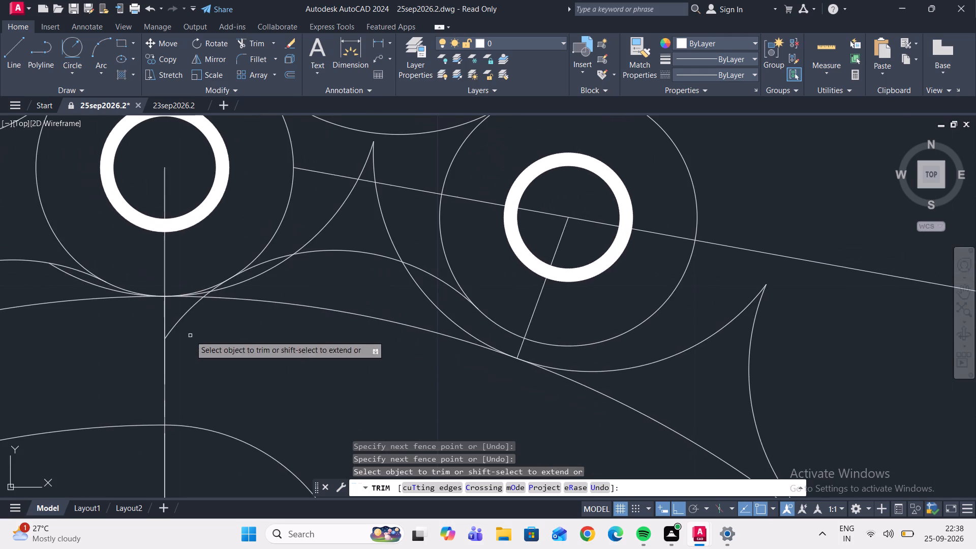
scroll(169, 316, "up", 1)
left_click_drag(177, 310, 224, 331)
scroll(225, 285, "up", 1)
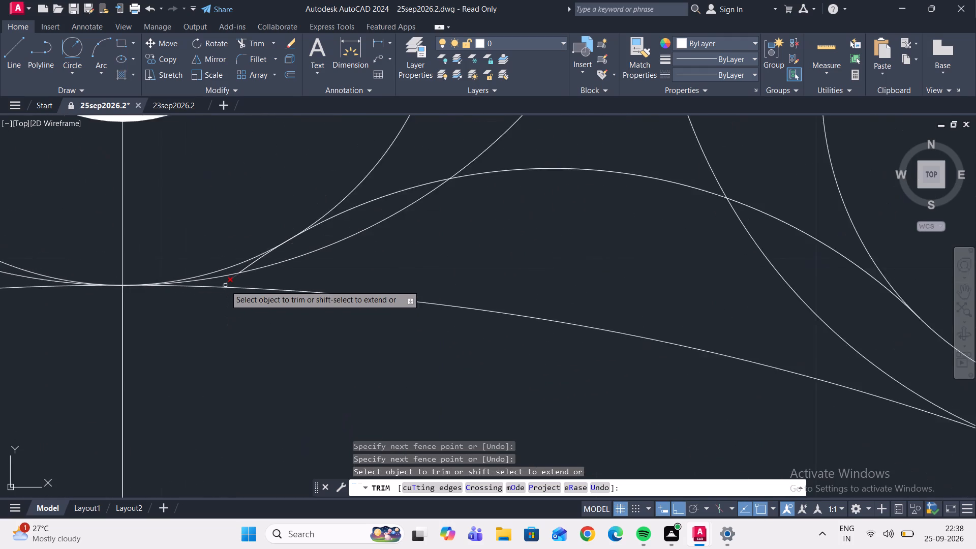
scroll(225, 285, "up", 2)
left_click_drag(230, 274, 271, 283)
left_click_drag(268, 235, 302, 234)
Trim away both flanks and the tip of the sprocket tooth projecting above the lower connecting arc.
scroll(302, 233, "down", 2)
scroll(399, 244, "down", 2)
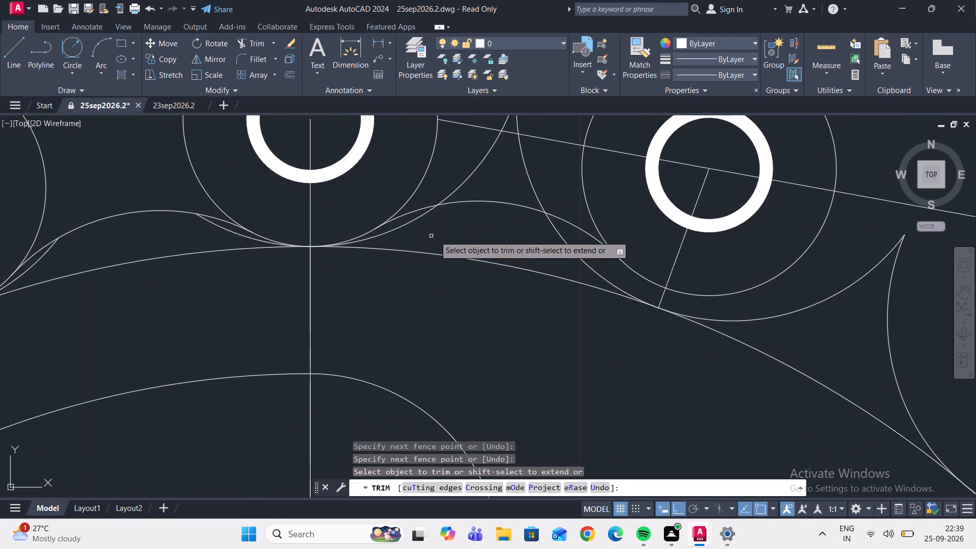
middle_click_drag(440, 237, 301, 327)
left_click_drag(352, 250, 317, 259)
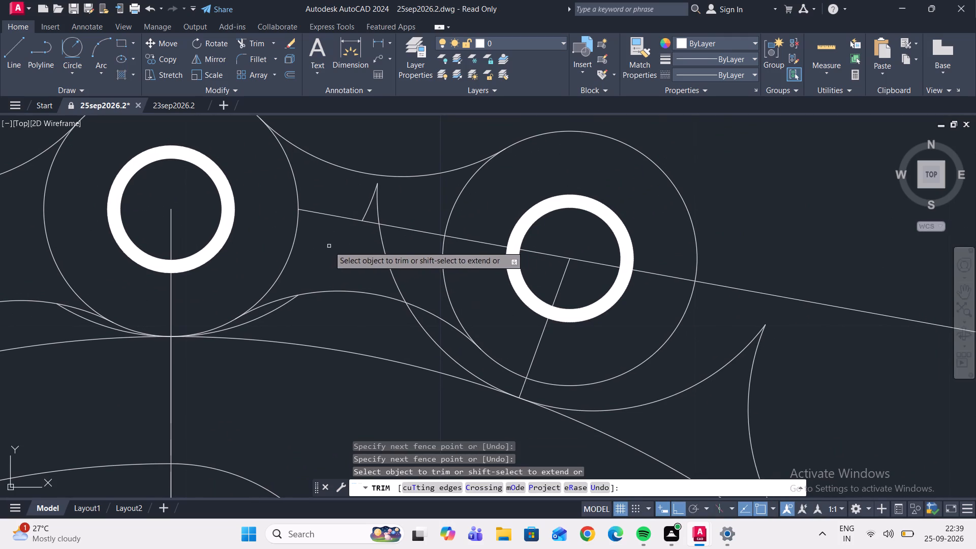
left_click_drag(377, 247, 396, 261)
left_click_drag(389, 214, 354, 201)
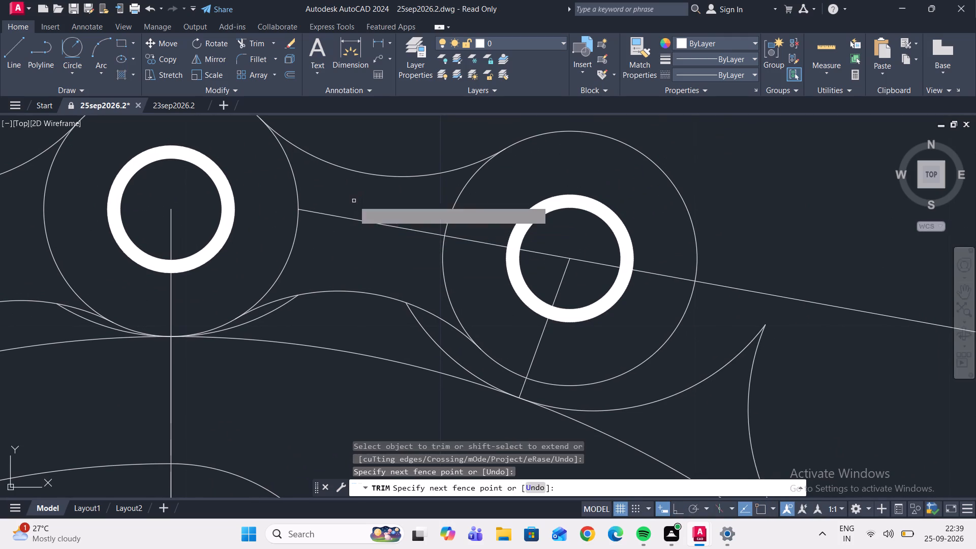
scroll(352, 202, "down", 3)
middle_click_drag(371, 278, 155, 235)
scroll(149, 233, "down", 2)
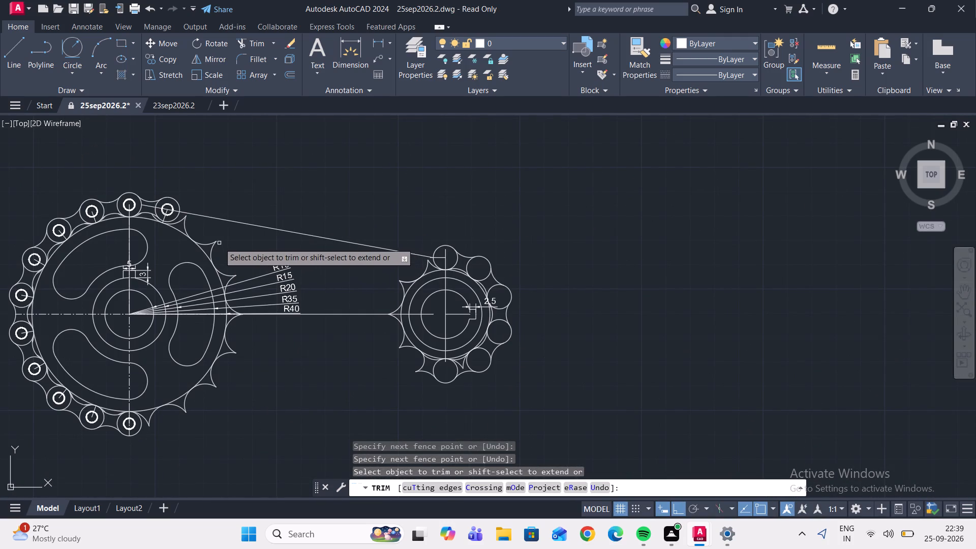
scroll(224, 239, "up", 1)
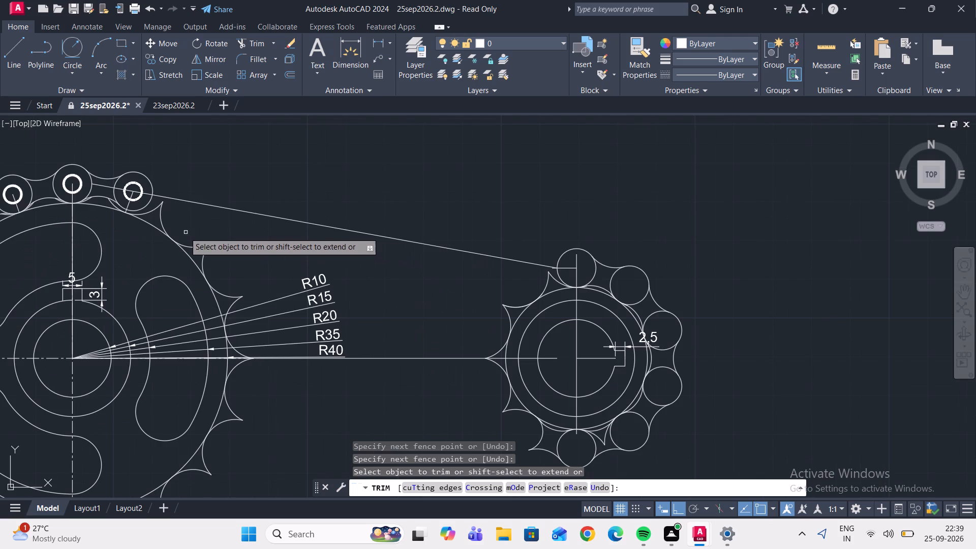
Create a path array of the roller circle and its thick inner ring along the upper sloping line, spaced 15 apart.
key("Escape")
scroll(147, 180, "up", 3)
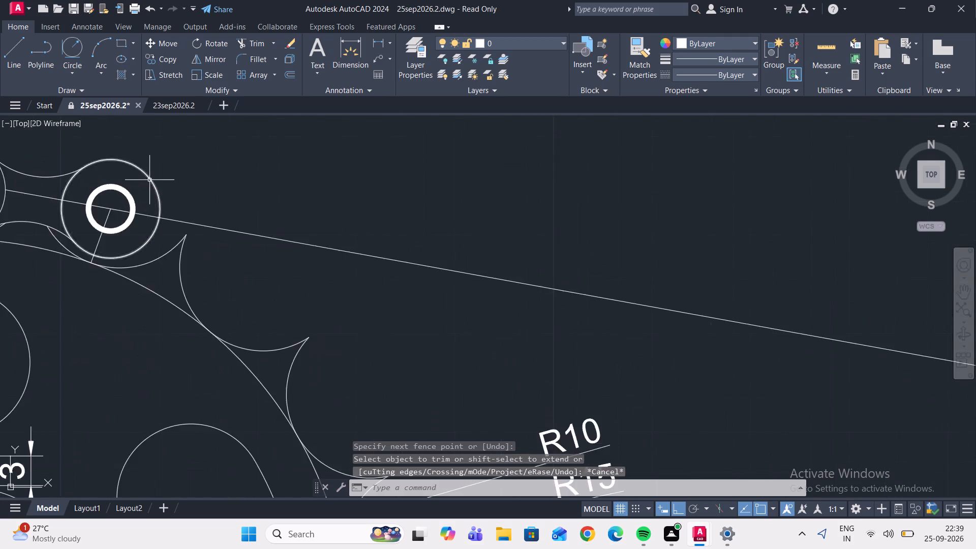
left_click_drag(164, 171, 137, 200)
left_click(134, 205)
left_click_drag(129, 205, 117, 212)
left_click(123, 212)
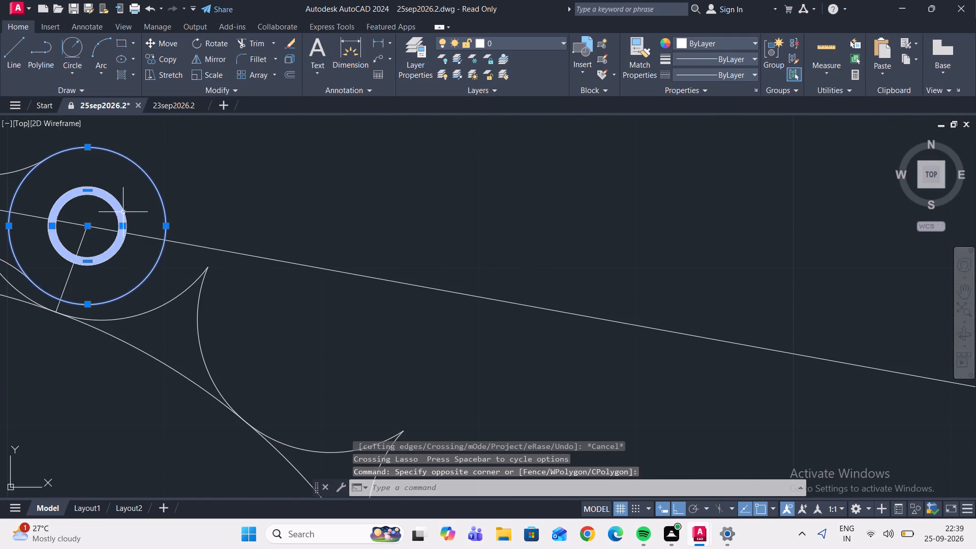
type("ar")
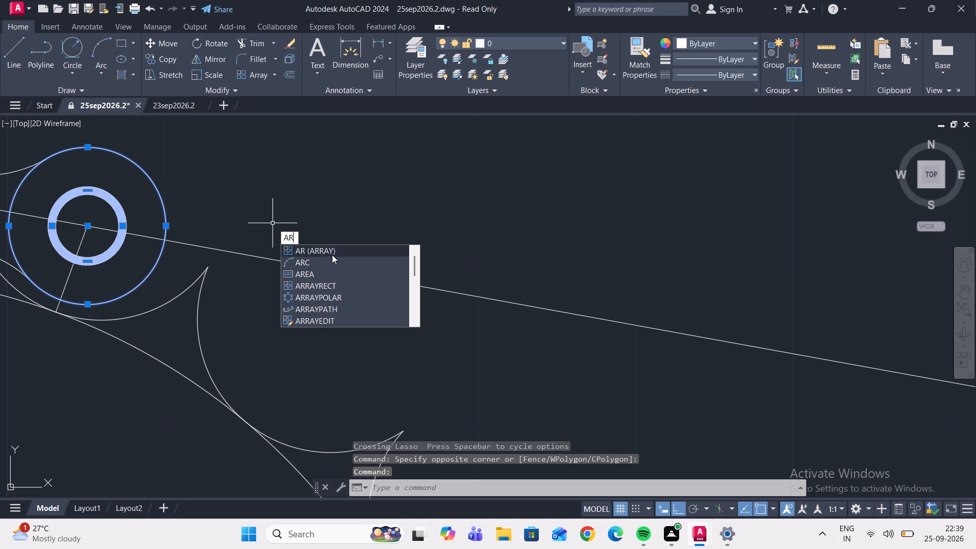
left_click(332, 254)
left_click_drag(364, 299, 333, 253)
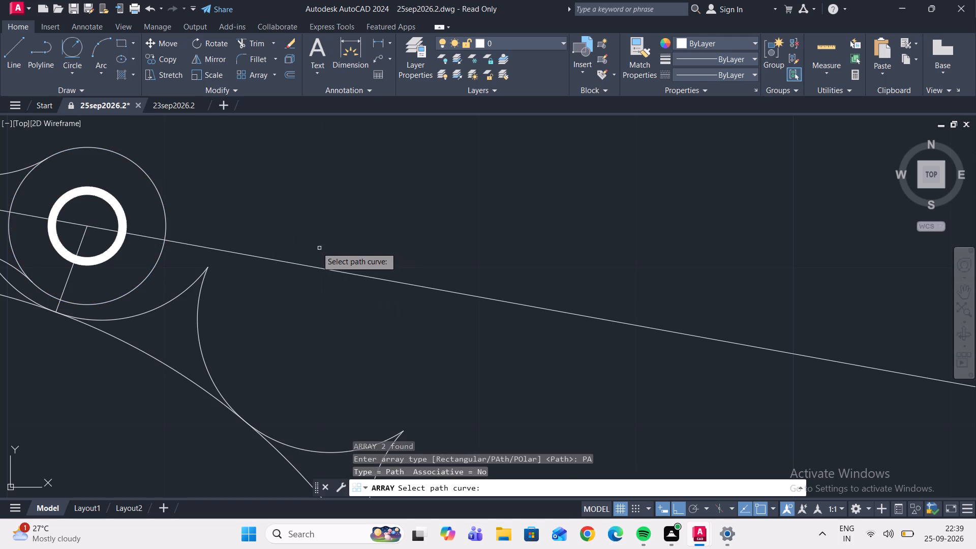
left_click(310, 266)
scroll(317, 236, "down", 2)
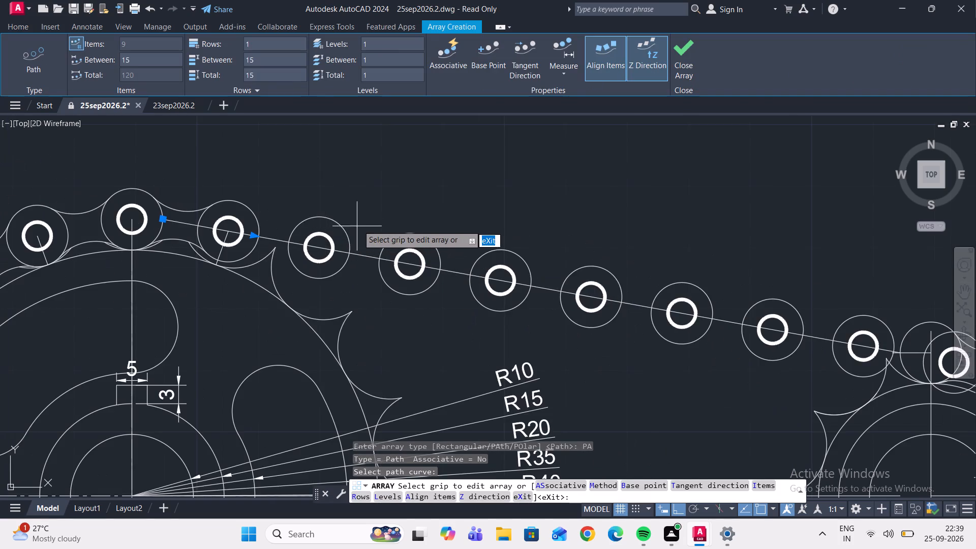
scroll(360, 220, "down", 1)
middle_click_drag(365, 218, 272, 212)
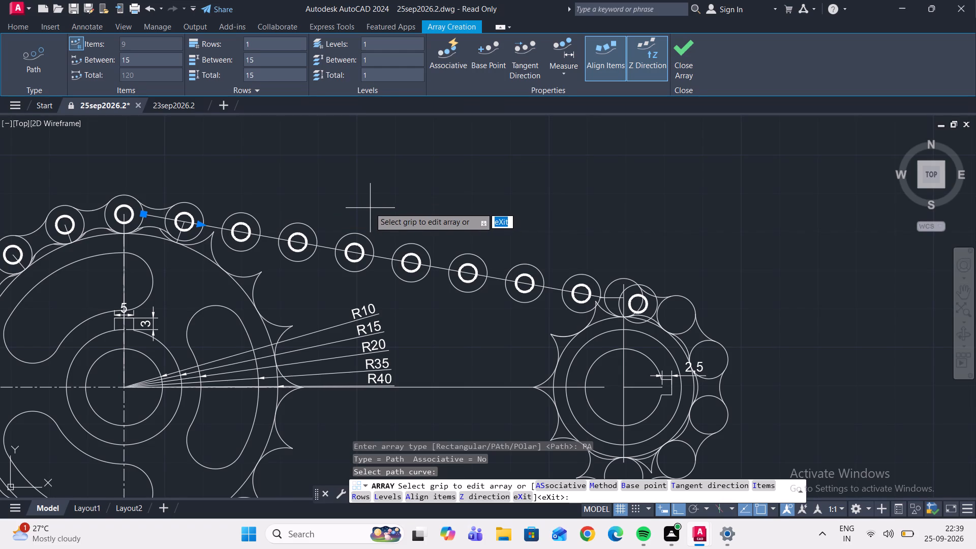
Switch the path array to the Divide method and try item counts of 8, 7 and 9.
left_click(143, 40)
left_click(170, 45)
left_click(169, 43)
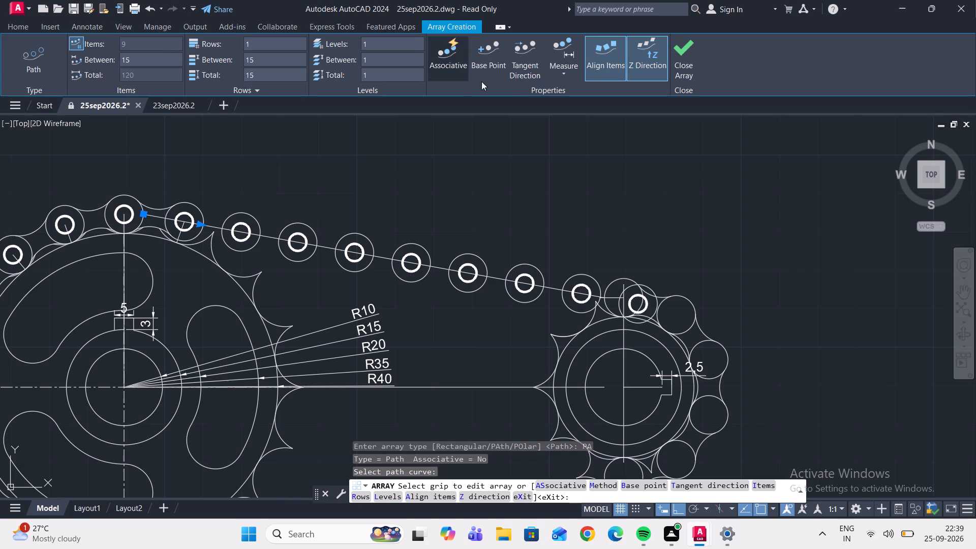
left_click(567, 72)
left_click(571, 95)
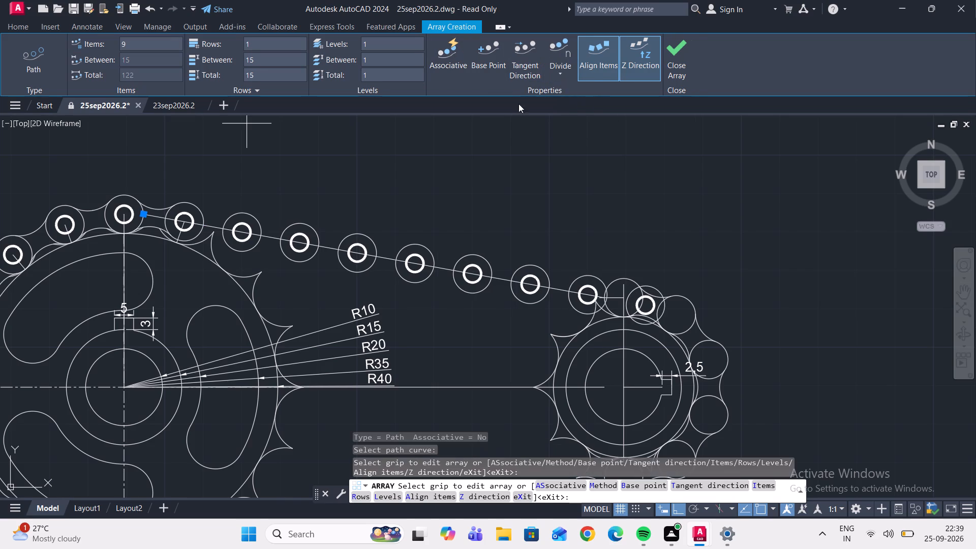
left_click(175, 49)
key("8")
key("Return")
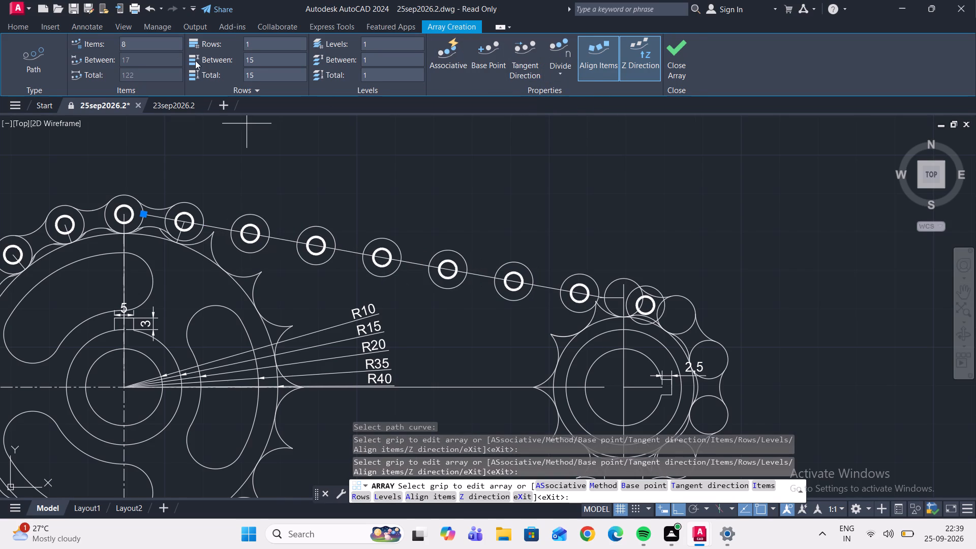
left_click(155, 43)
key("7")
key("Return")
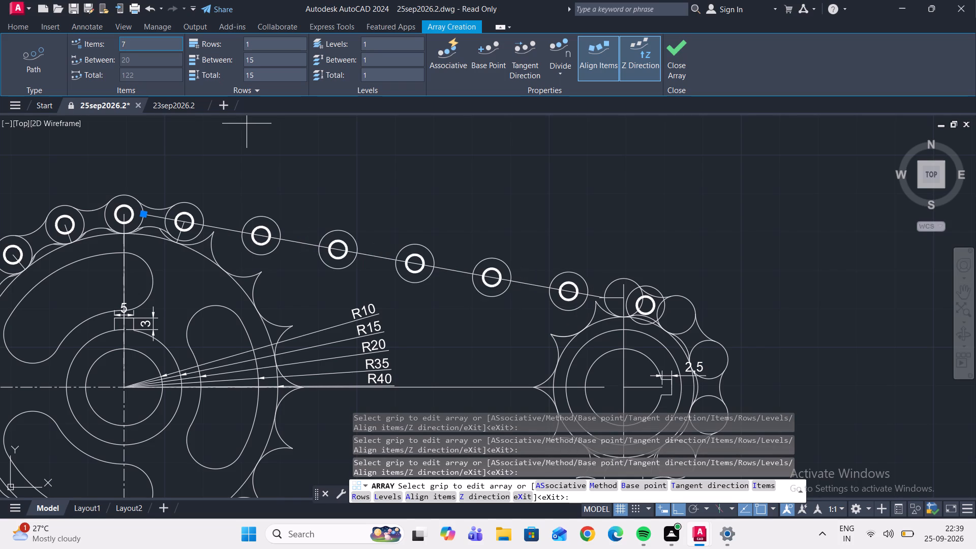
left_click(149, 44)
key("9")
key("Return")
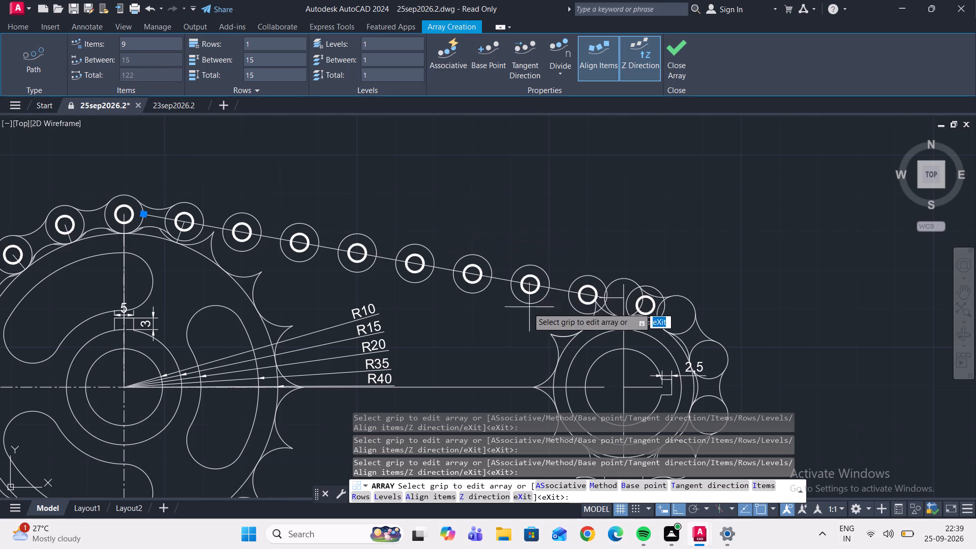
Examine how the divided rollers are spaced along the sloping line and how they meet both sprockets.
middle_click_drag(327, 279, 325, 281)
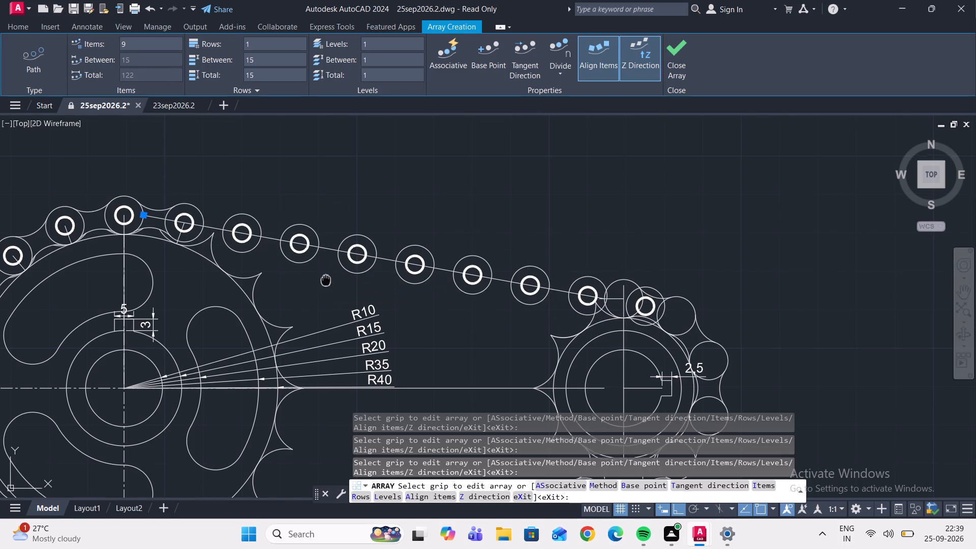
middle_click_drag(325, 281, 227, 277)
middle_click_drag(366, 303, 268, 302)
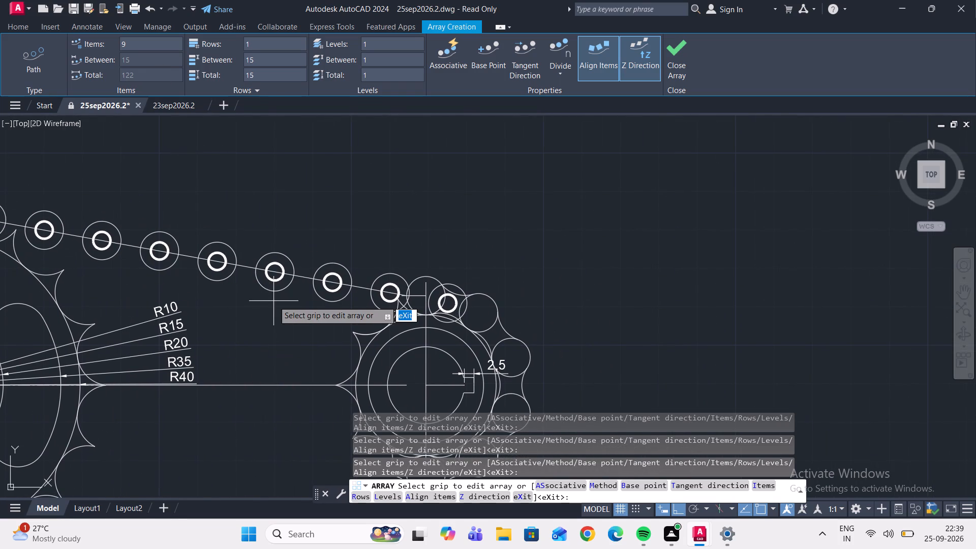
middle_click_drag(279, 304, 330, 309)
scroll(330, 308, "down", 1)
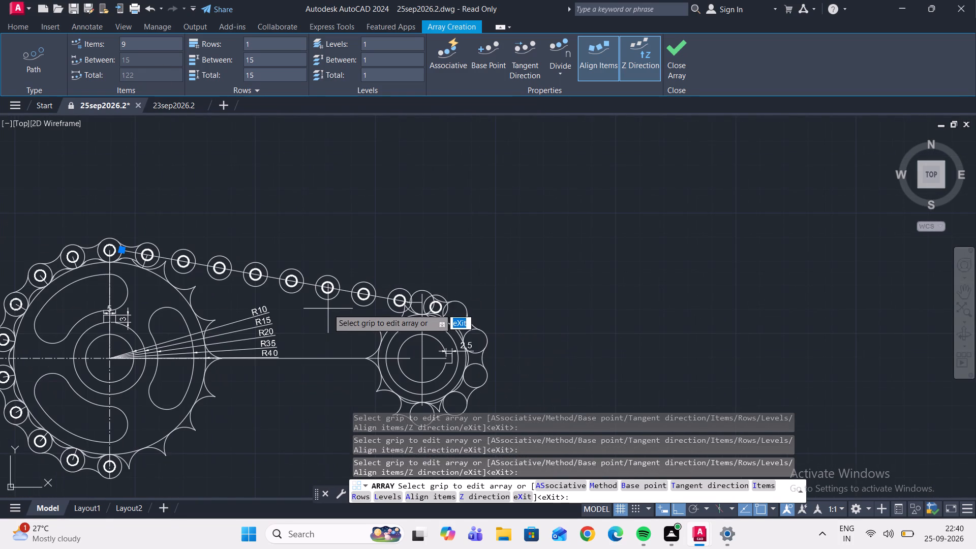
scroll(175, 268, "up", 1)
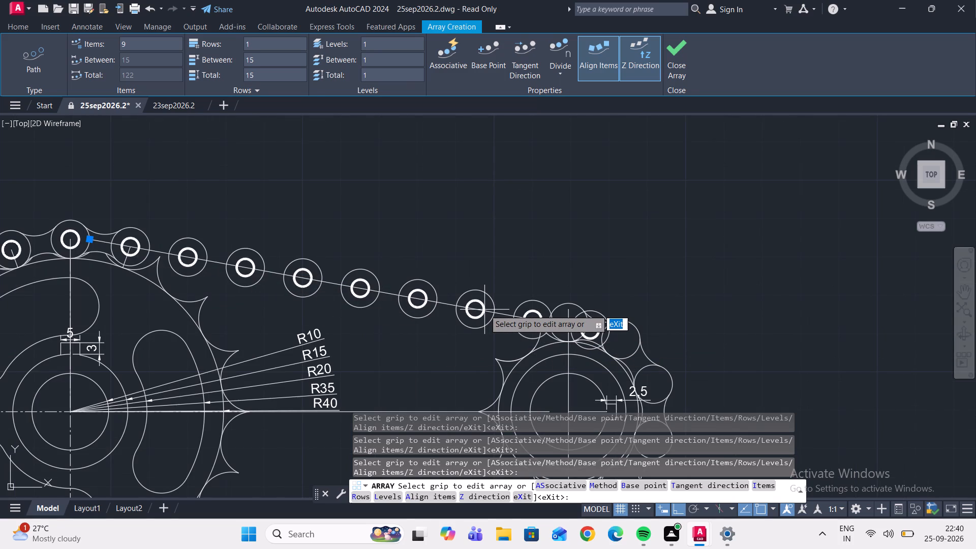
scroll(479, 318, "down", 1)
scroll(485, 326, "up", 1)
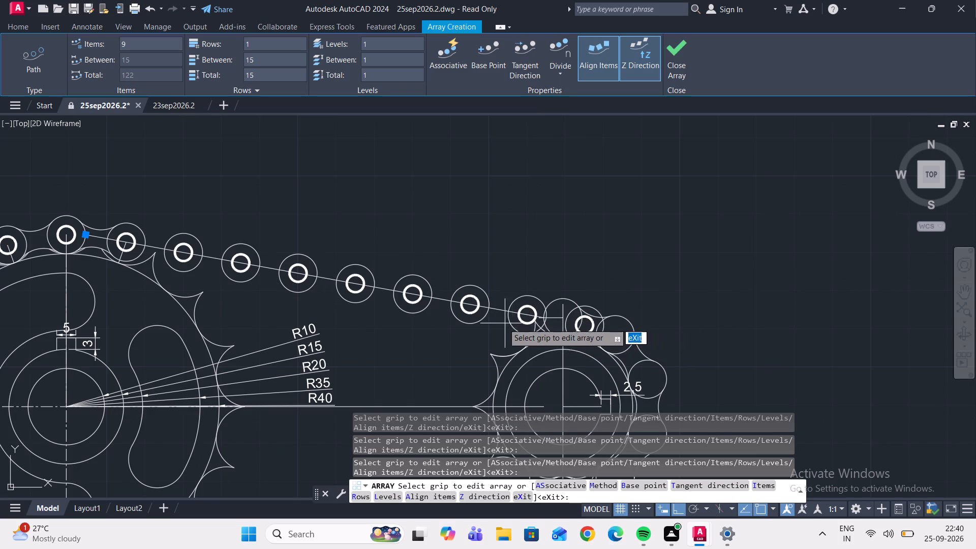
middle_click_drag(216, 301, 229, 301)
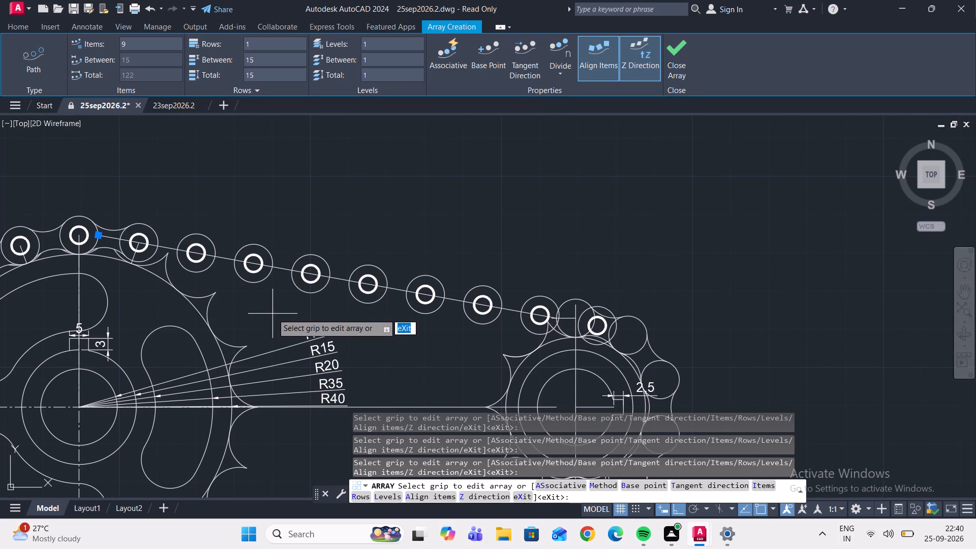
middle_click_drag(404, 325, 238, 290)
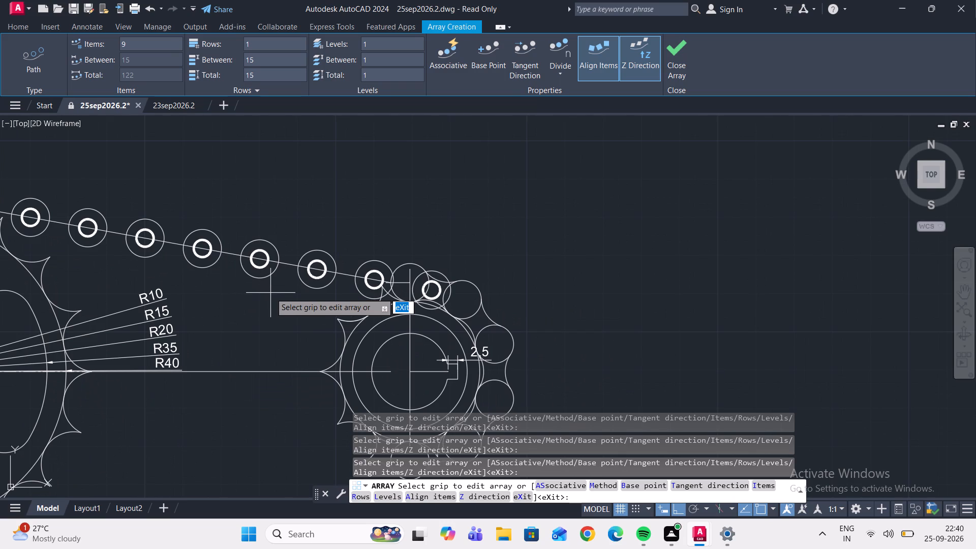
scroll(392, 289, "up", 2)
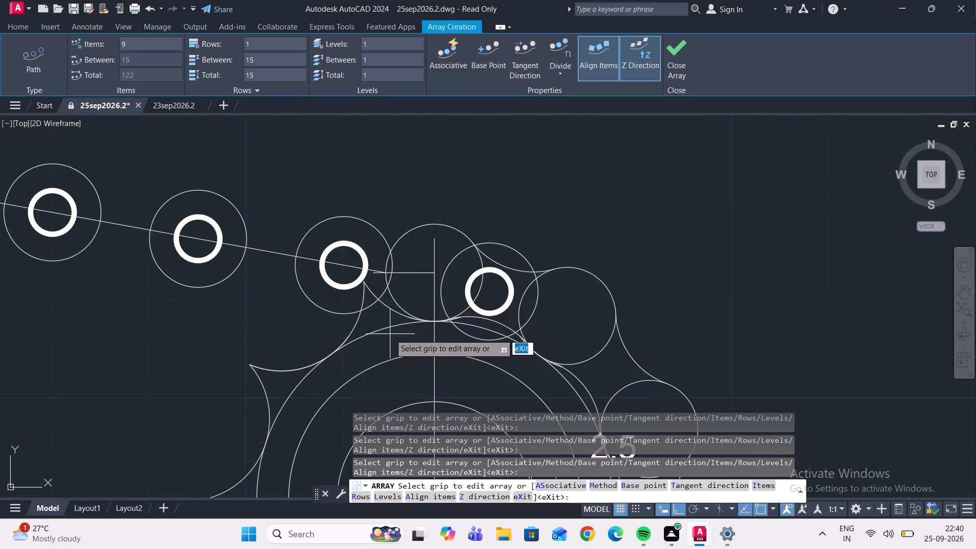
middle_click_drag(248, 307, 323, 311)
scroll(317, 308, "down", 2)
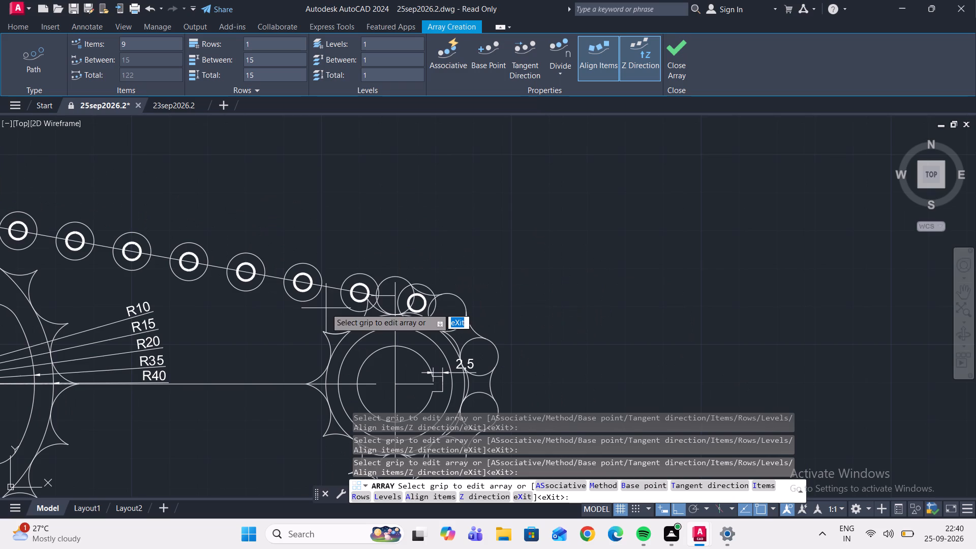
left_click(567, 75)
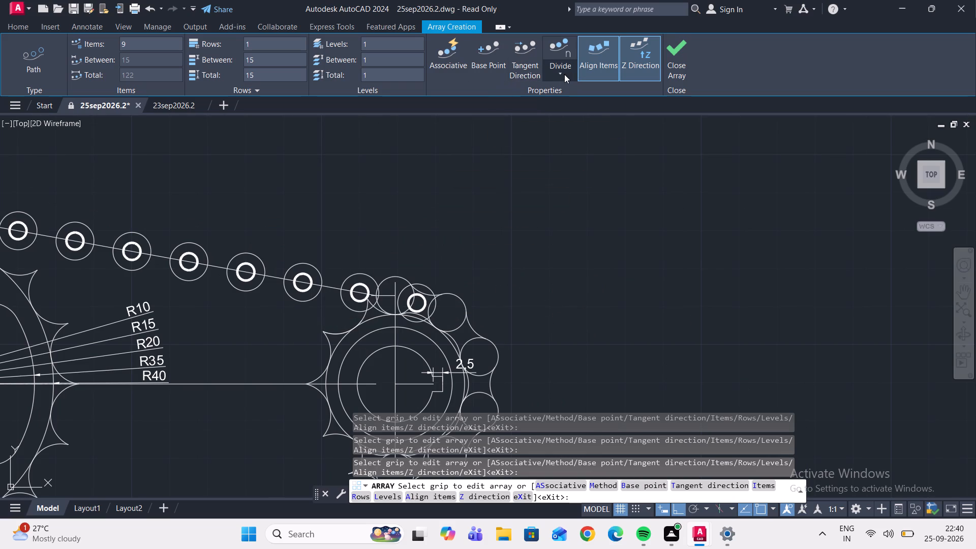
left_click(567, 94)
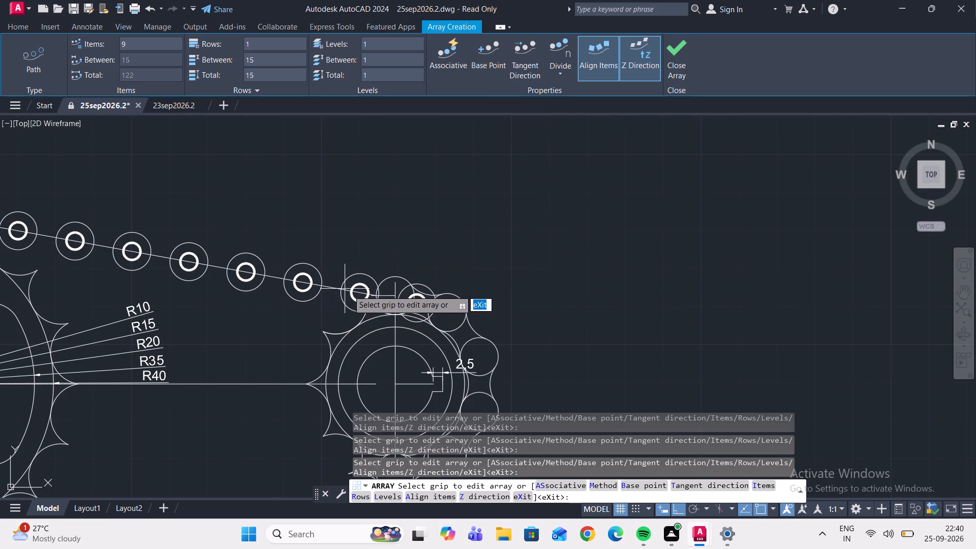
scroll(288, 274, "down", 3)
scroll(229, 265, "up", 3)
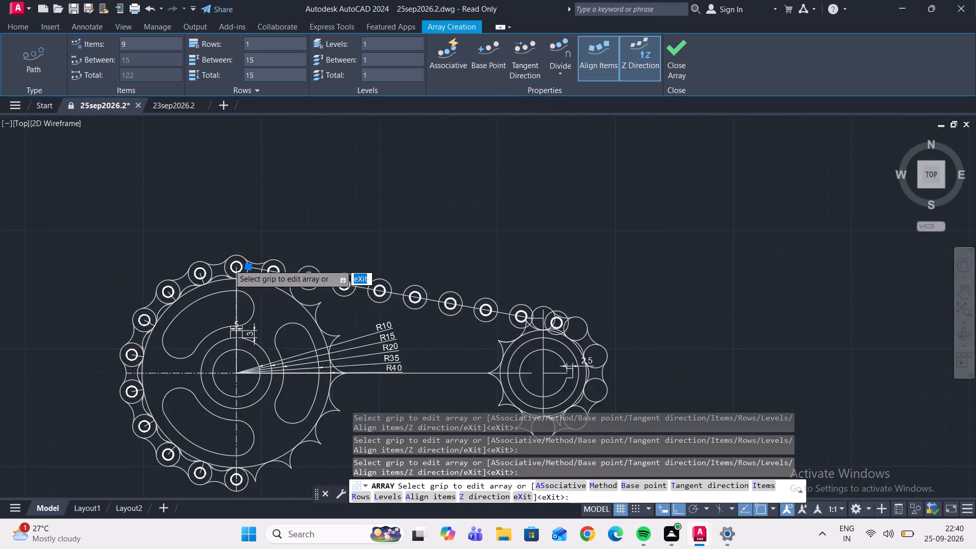
scroll(300, 281, "up", 2)
left_click(295, 269)
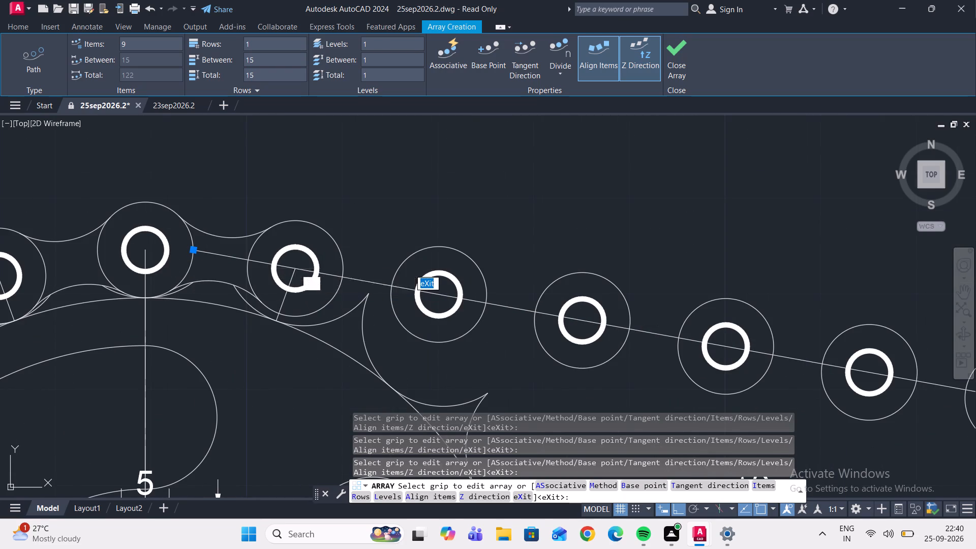
scroll(412, 295, "down", 4)
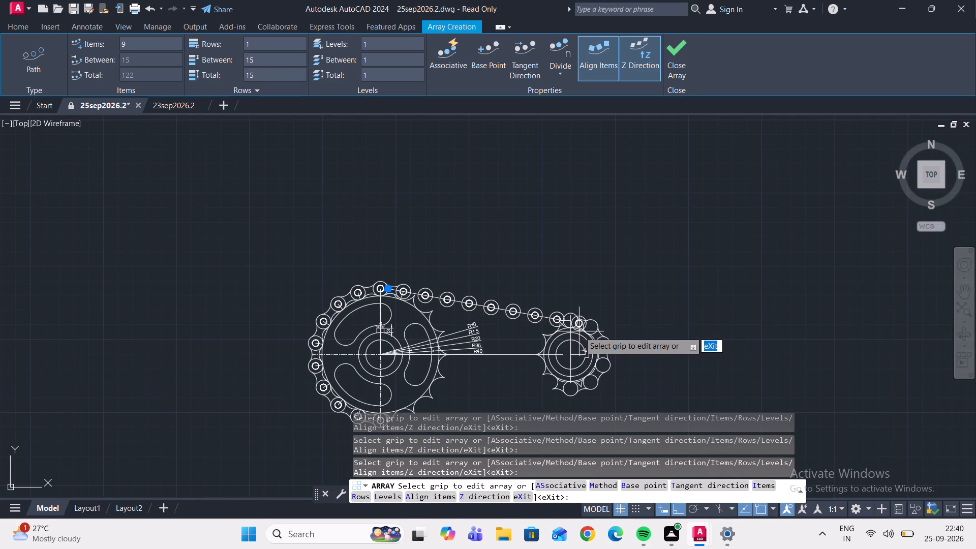
scroll(579, 331, "up", 1)
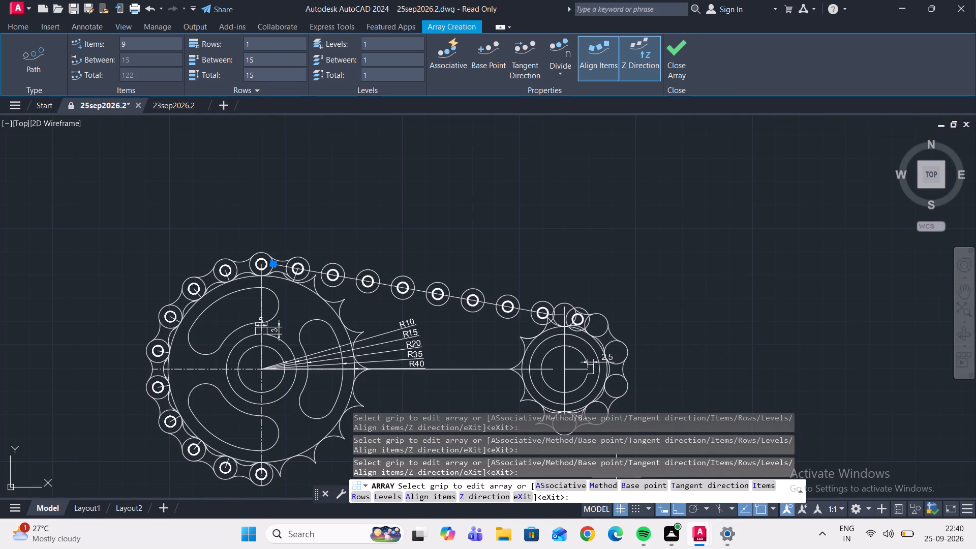
Set the path array to the Measure method with 15 spacing and finish the array.
left_click(558, 77)
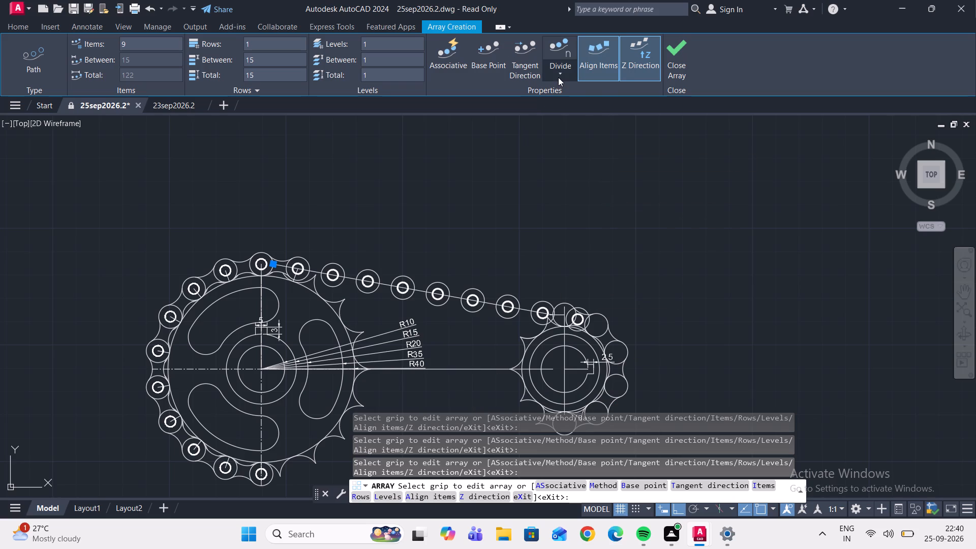
left_click(574, 117)
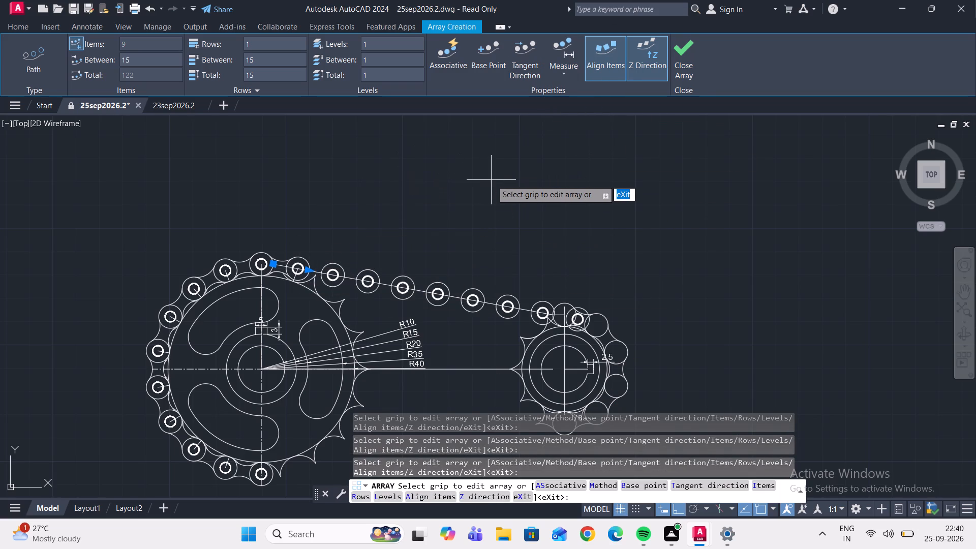
key("Escape")
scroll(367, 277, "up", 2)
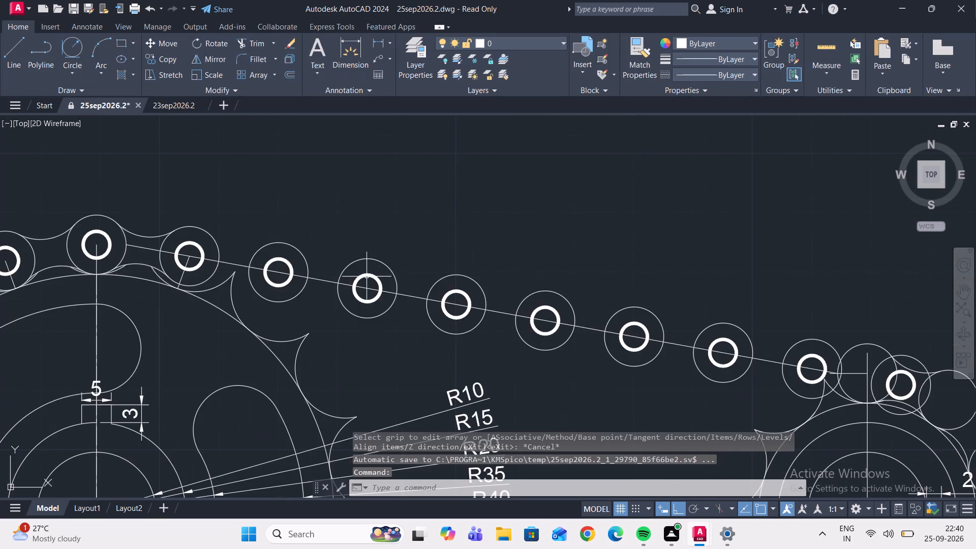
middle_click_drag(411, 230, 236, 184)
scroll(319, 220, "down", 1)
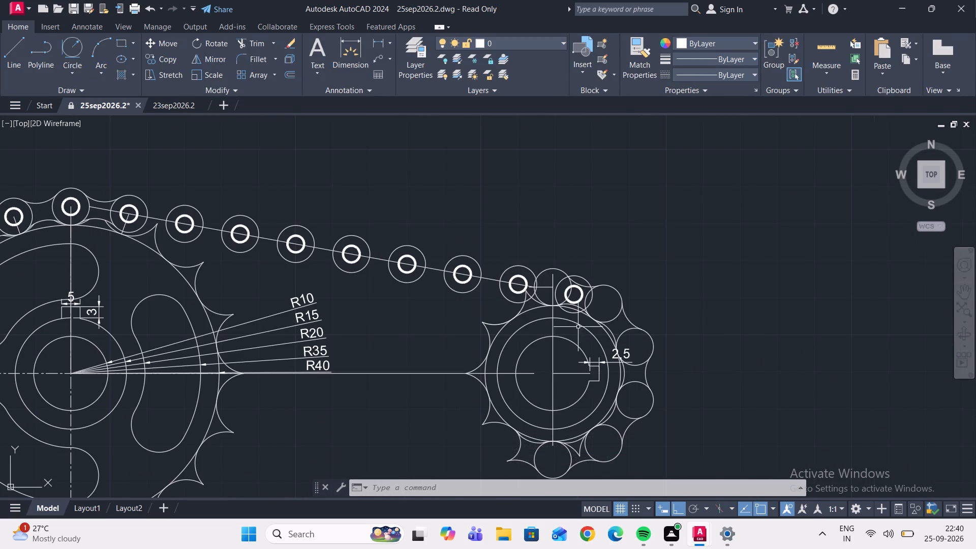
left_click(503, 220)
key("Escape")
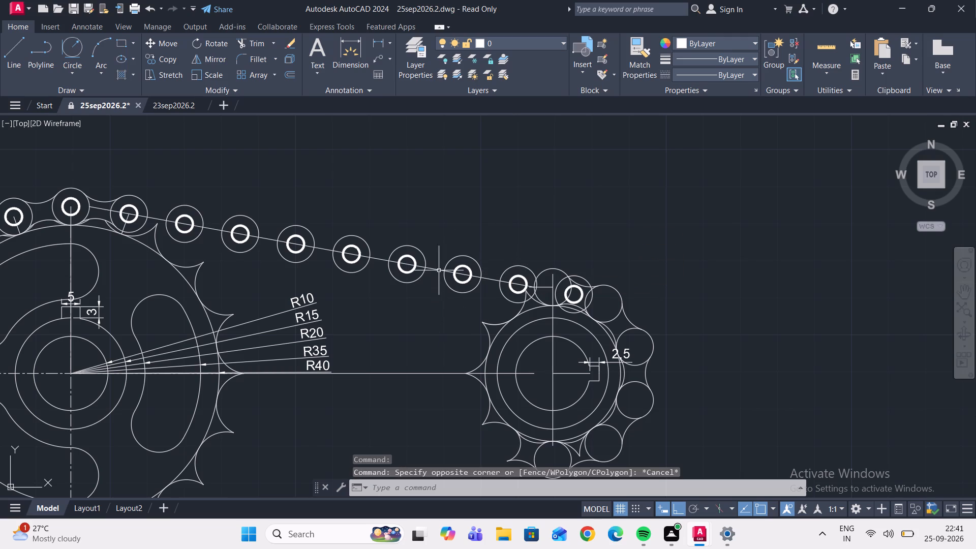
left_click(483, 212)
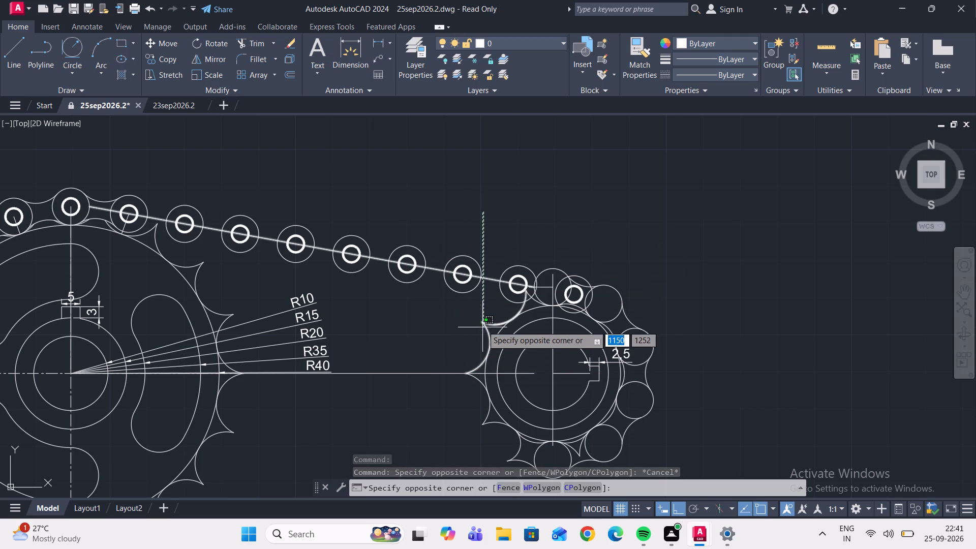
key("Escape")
Move the small sprocket without the arrayed rollers, from its top tooth circle's centre to the centre of the last roller on the sloping line.
left_click(429, 221)
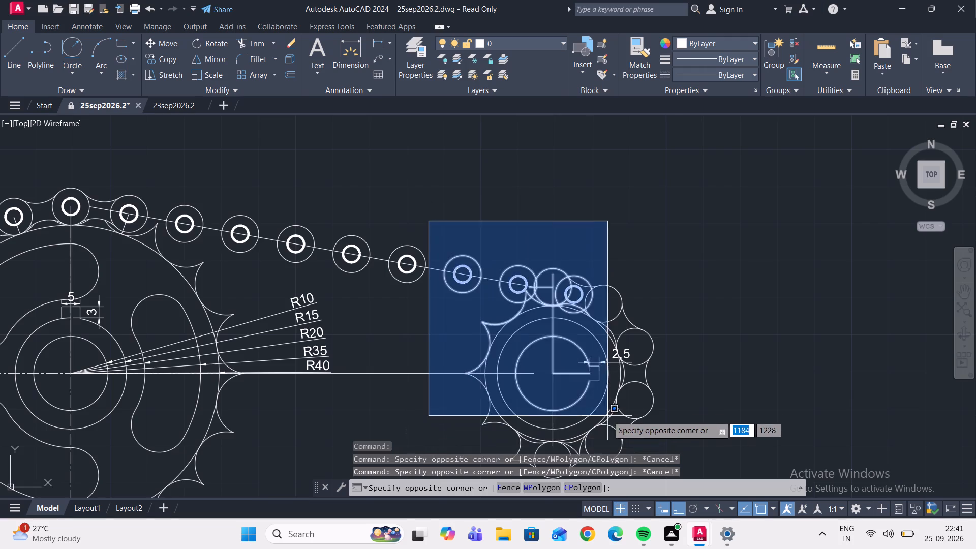
scroll(601, 387, "down", 4)
scroll(609, 363, "up", 3)
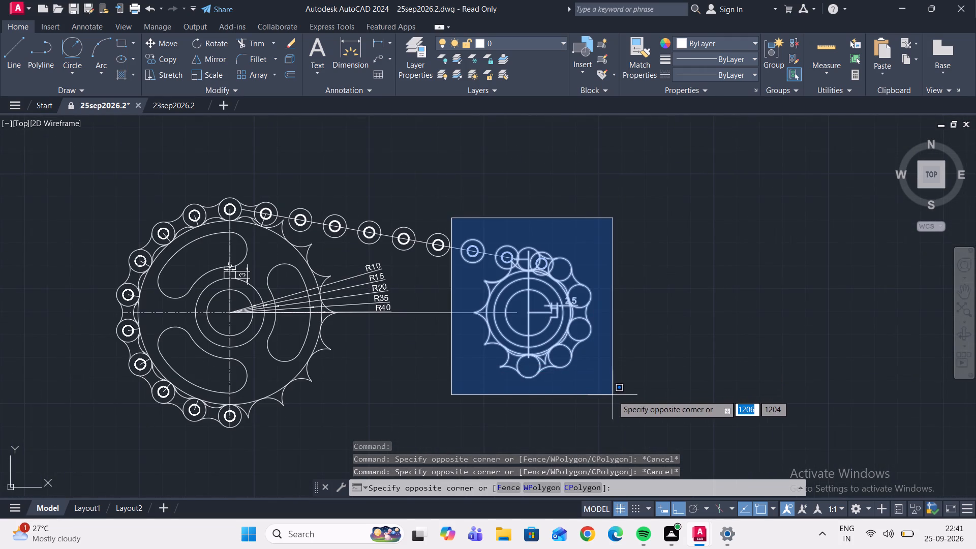
left_click(614, 395)
scroll(522, 264, "up", 4)
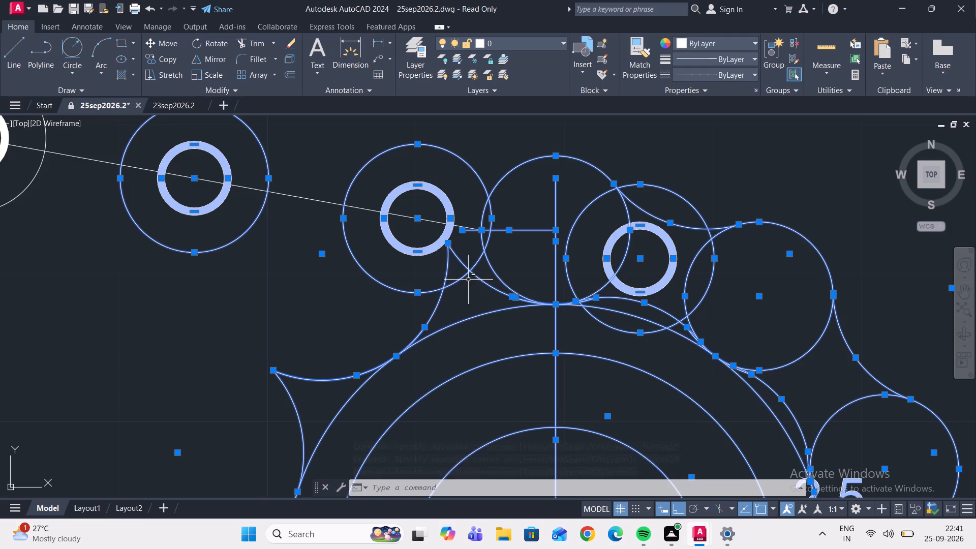
scroll(299, 279, "down", 3, "shift")
scroll(287, 272, "up", 2, "shift")
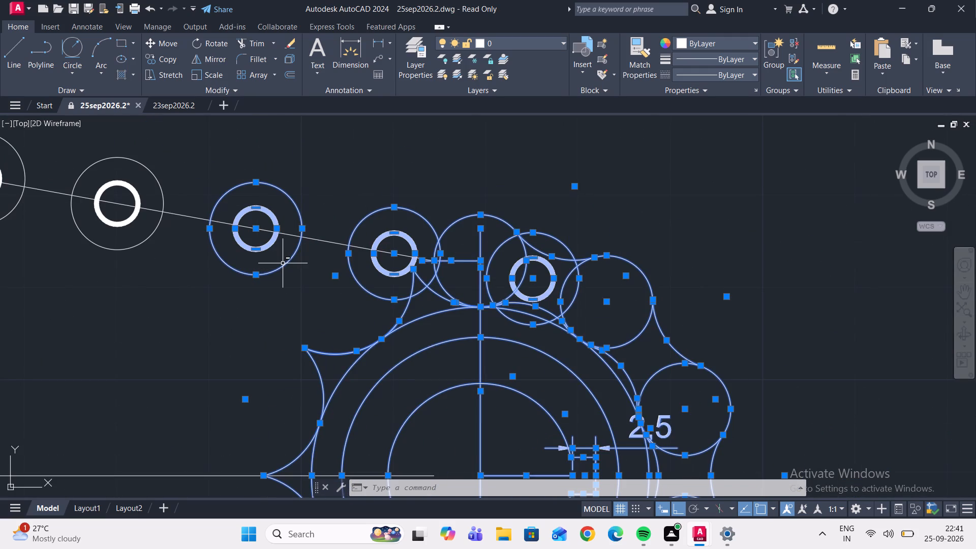
left_click(283, 263, "shift")
left_click(263, 250, "shift")
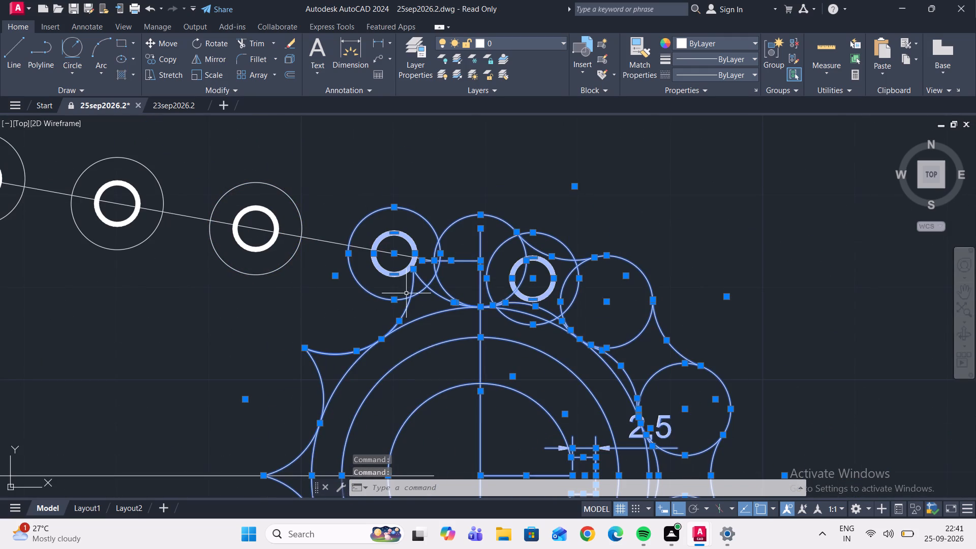
scroll(367, 293, "up", 1)
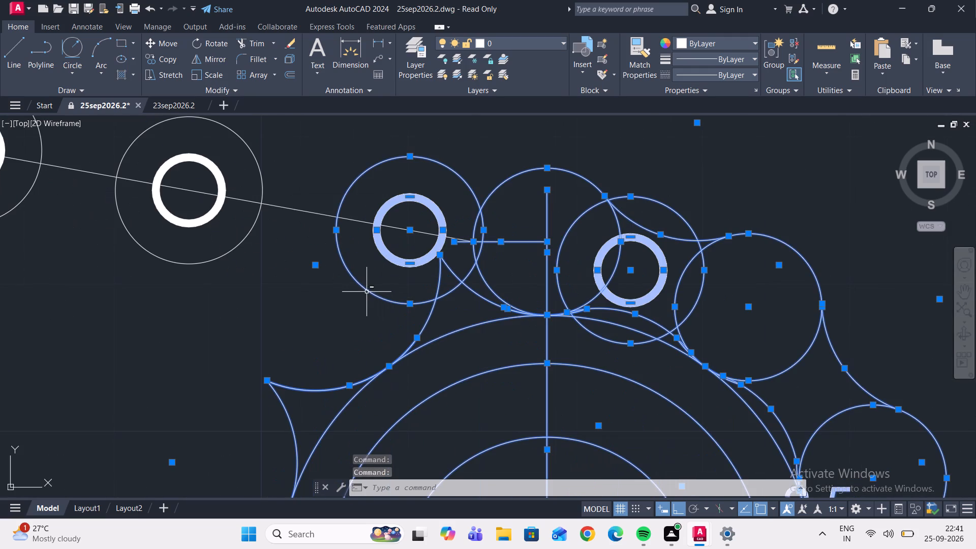
left_click(367, 291, "shift")
left_click(390, 260, "shift")
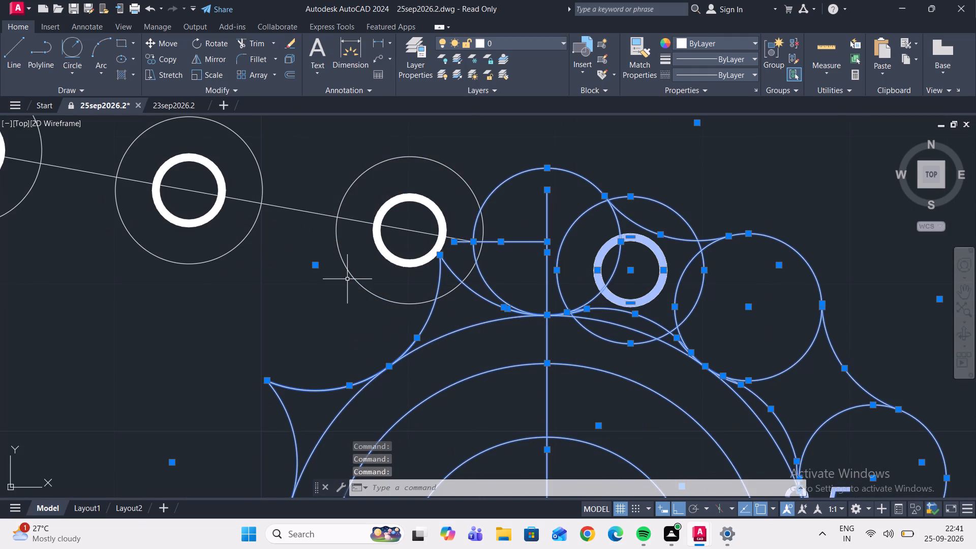
scroll(347, 279, "down", 1)
middle_click_drag(439, 304, 329, 321)
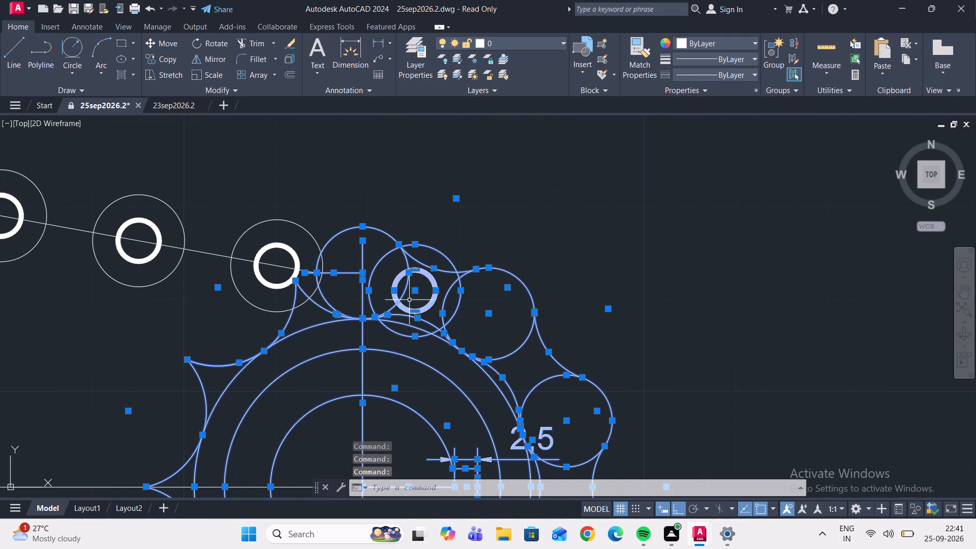
scroll(409, 299, "up", 1, "shift")
left_click(400, 307, "shift")
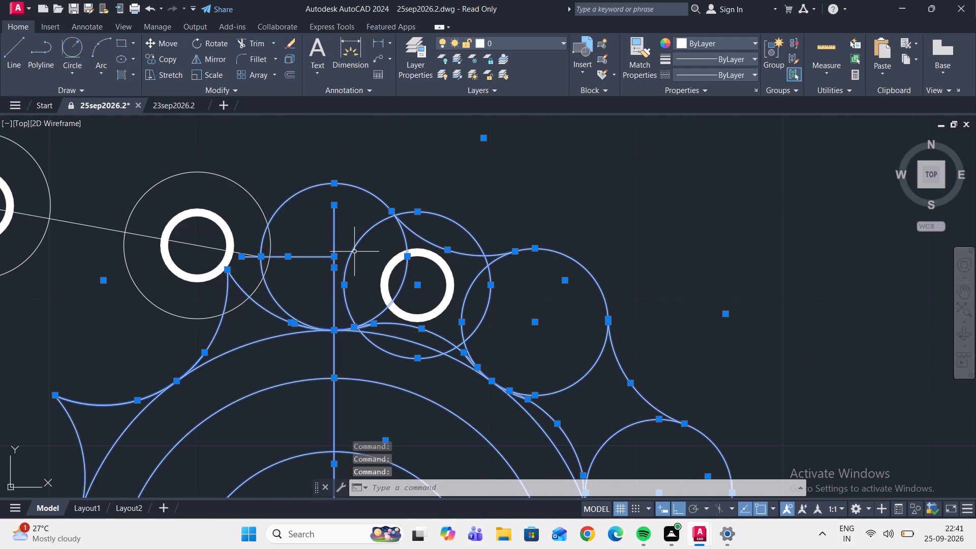
left_click(354, 252, "shift")
scroll(352, 261, "down", 1)
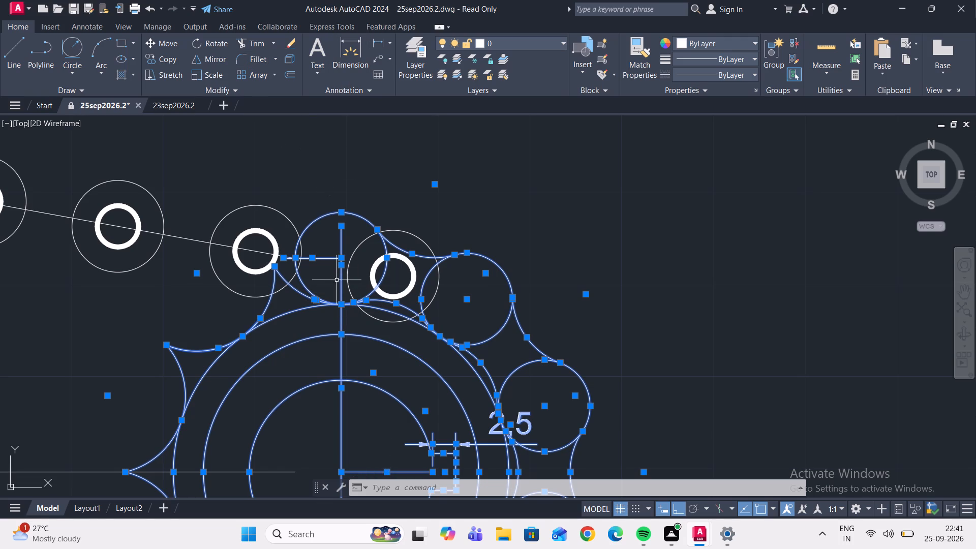
scroll(345, 268, "down", 2)
scroll(338, 328, "up", 2)
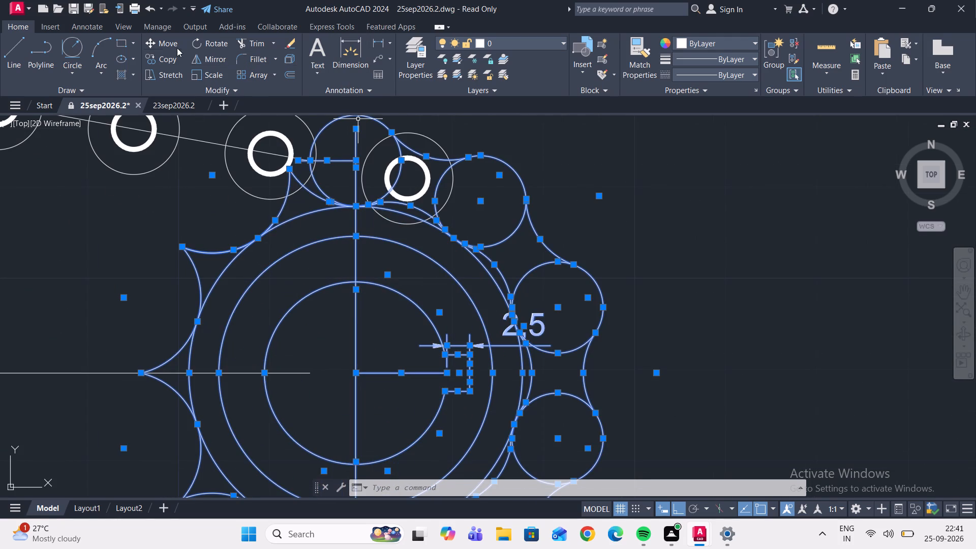
left_click(163, 45)
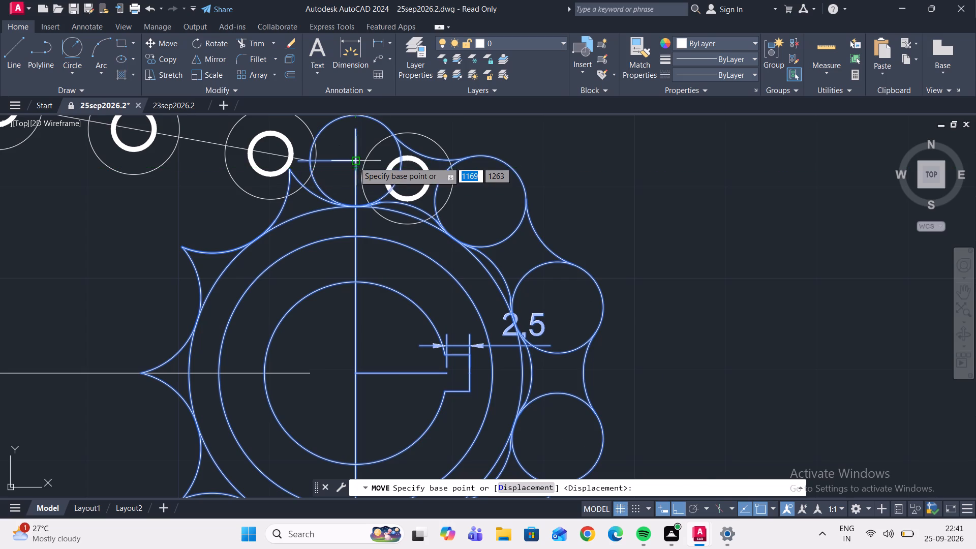
scroll(354, 162, "up", 3)
left_click(352, 161)
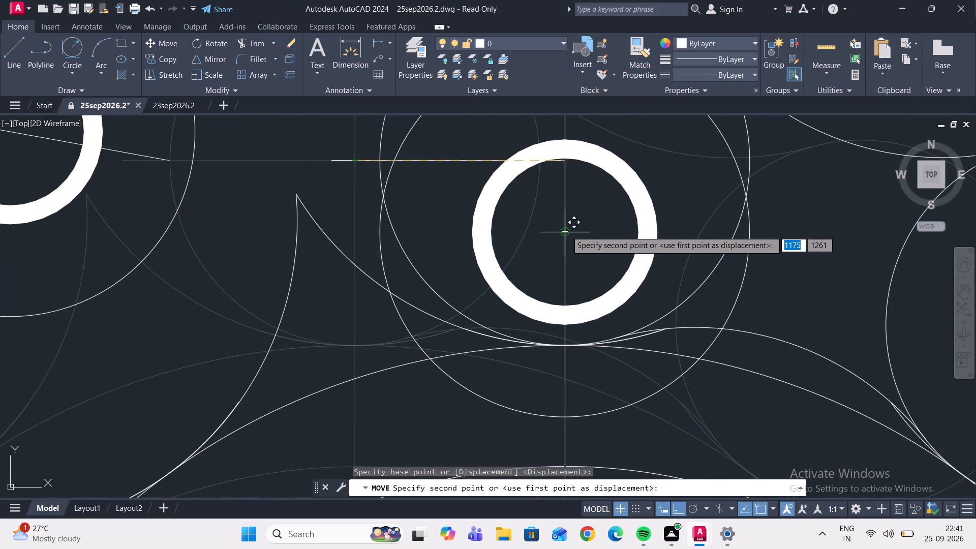
left_click(566, 232)
Draw a radius 8 circle above the sloping line, tangent to its first two rollers near the large sprocket.
scroll(581, 238, "down", 4)
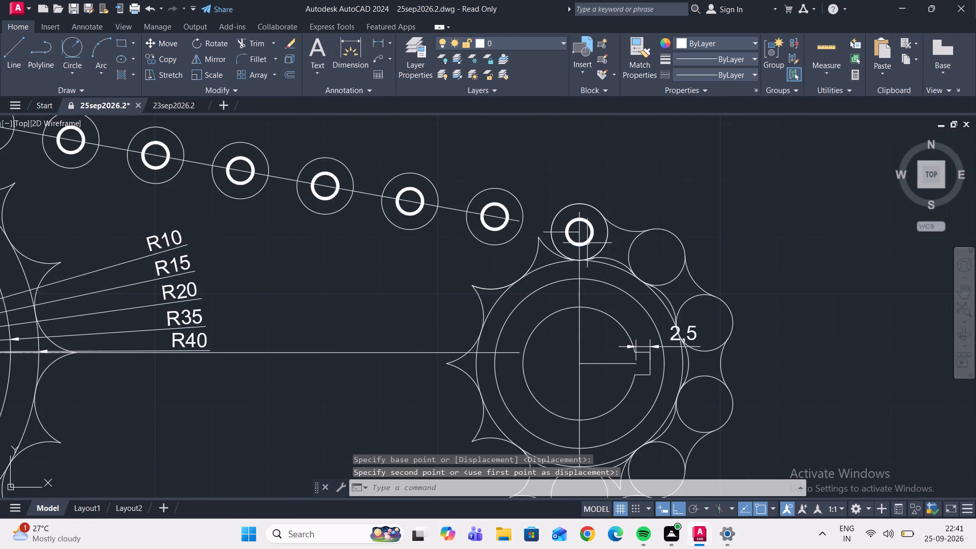
scroll(589, 238, "down", 2)
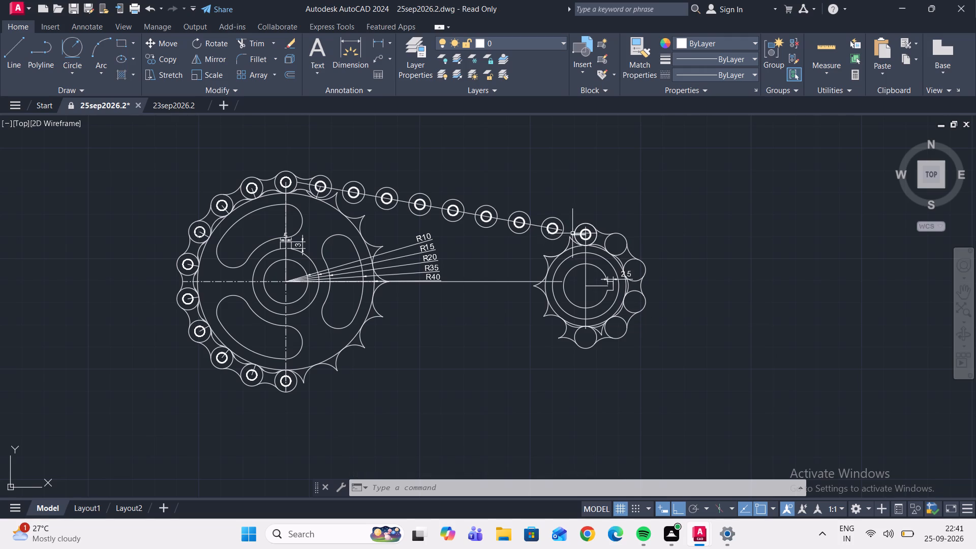
scroll(571, 232, "up", 2)
middle_click_drag(420, 264, 486, 291)
scroll(478, 288, "down", 2)
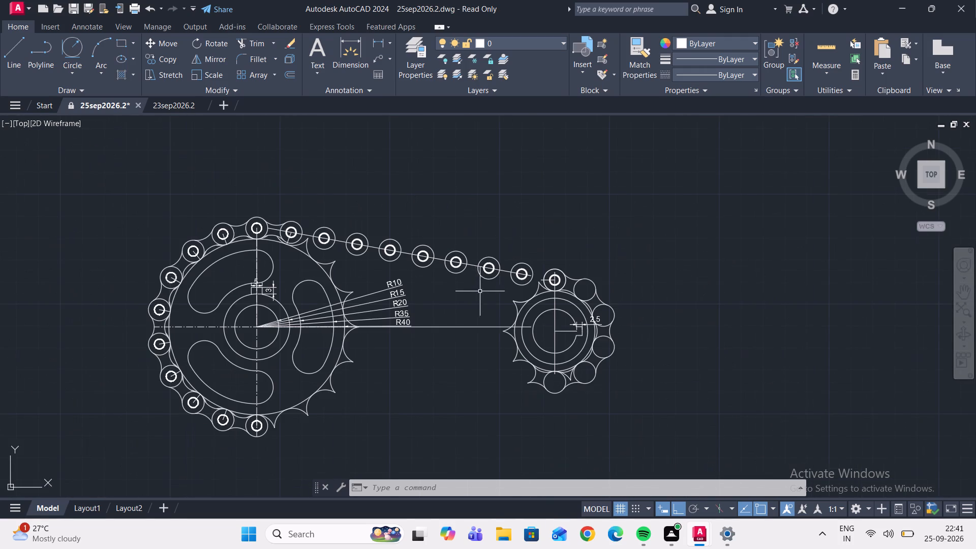
middle_click_drag(477, 298, 485, 304)
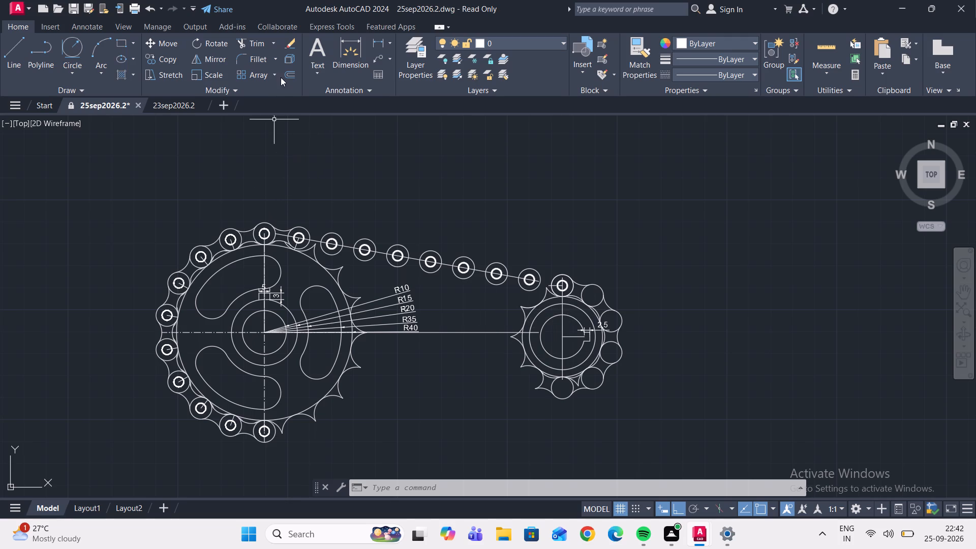
left_click(71, 50)
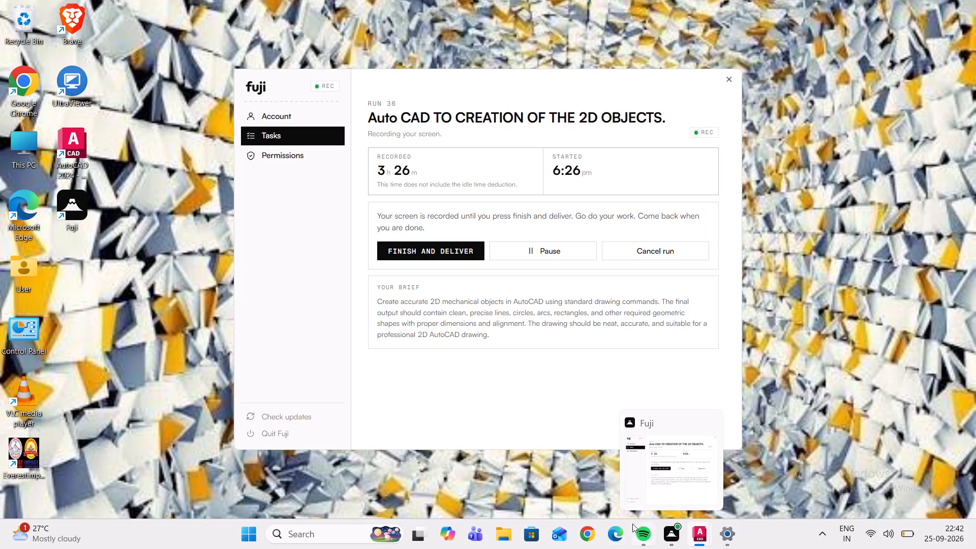
scroll(315, 239, "up", 2)
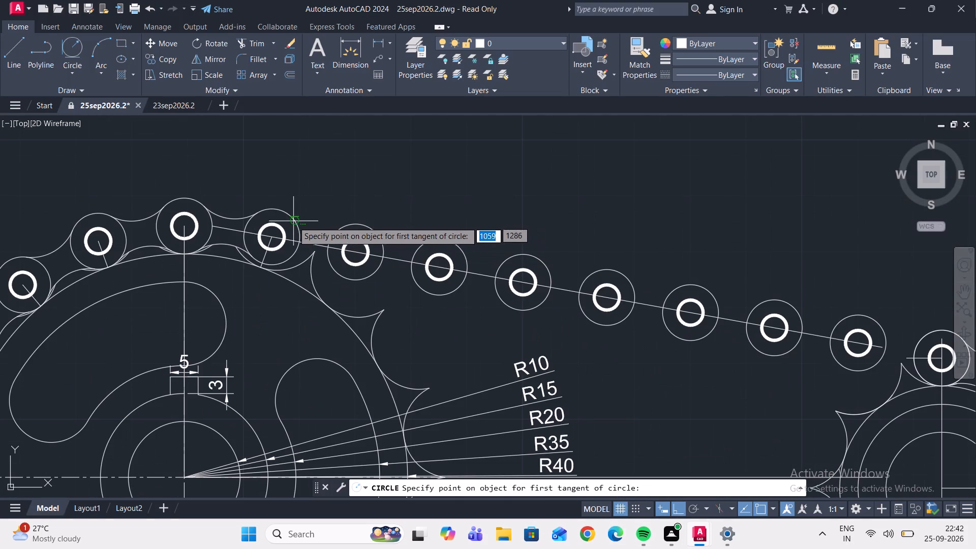
left_click(294, 225)
left_click(334, 233)
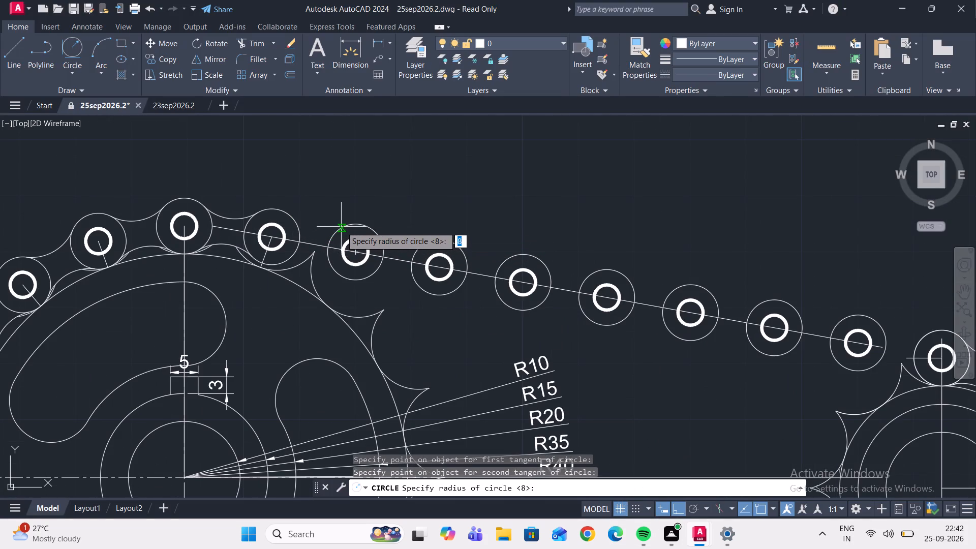
key("Return")
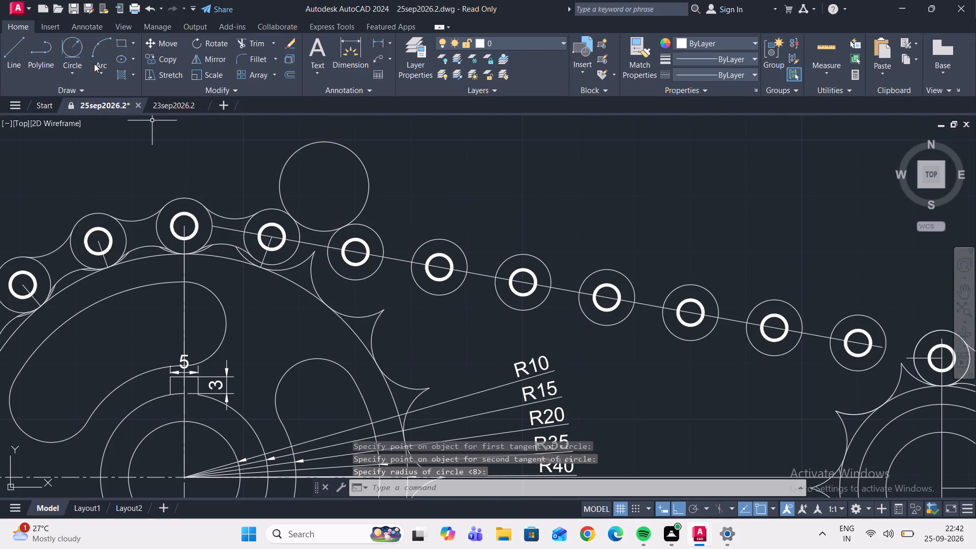
Draw a matching radius 8 circle below the sloping line, tangent to the same two rollers.
left_click(75, 51)
scroll(299, 291, "up", 2)
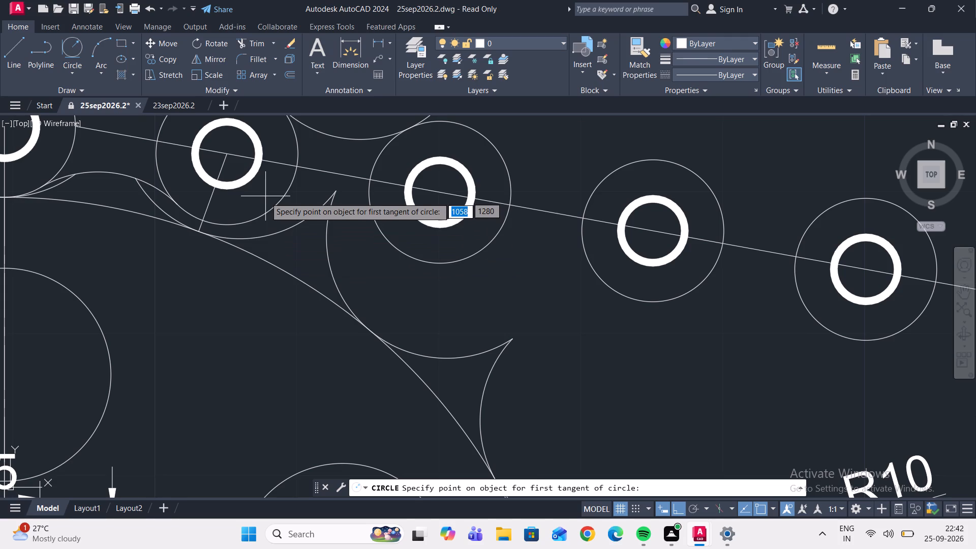
left_click(263, 208)
left_click(382, 232)
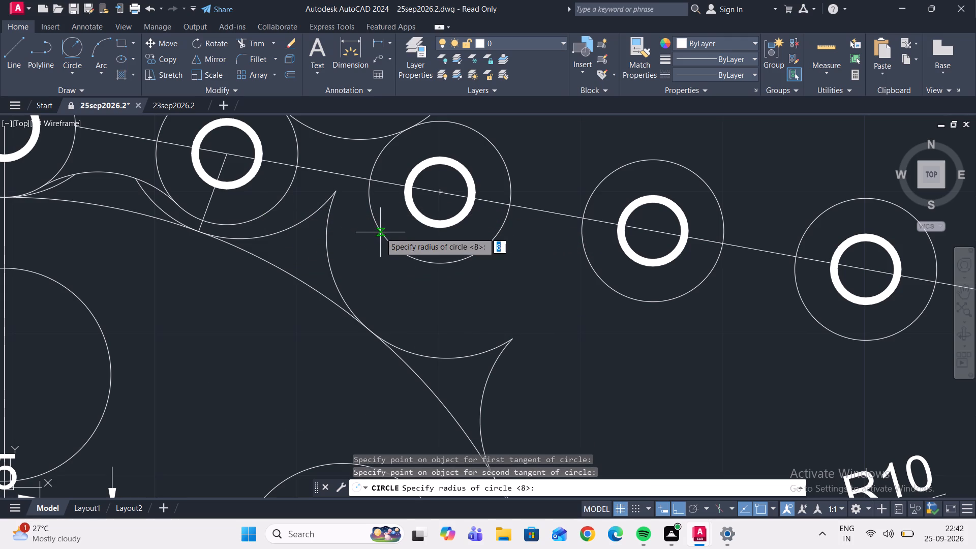
key("Return")
Trim the outer portions of both radius 8 circles so that only the arcs facing the chain line remain.
scroll(218, 253, "down", 2)
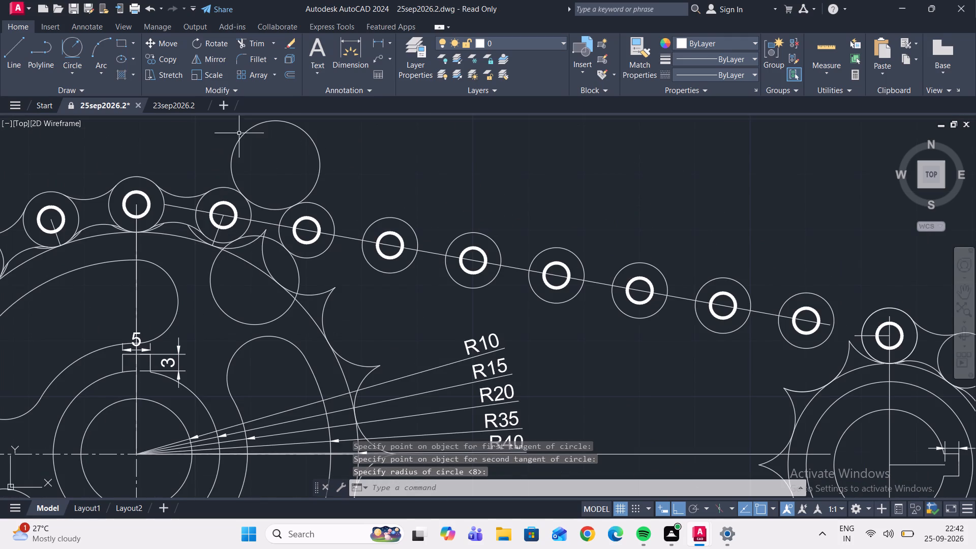
left_click(254, 43)
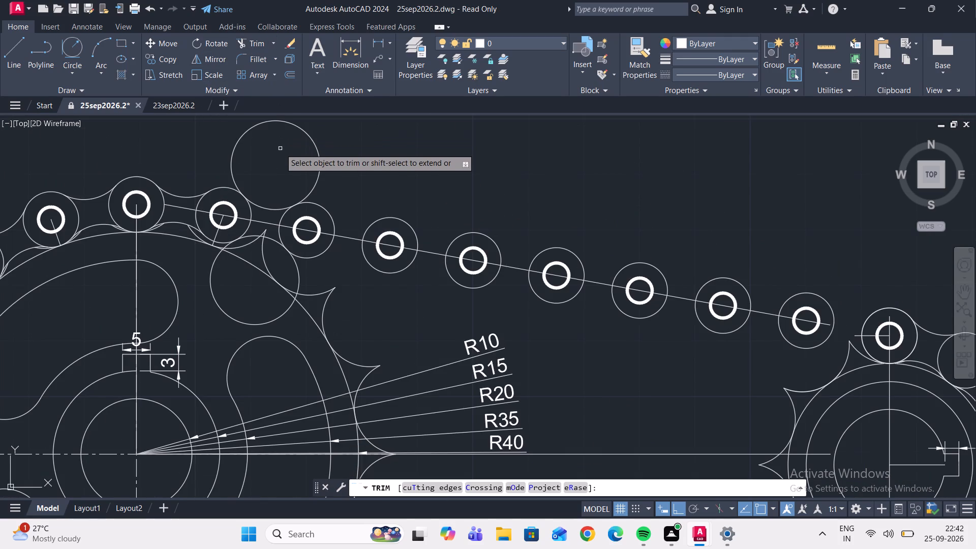
scroll(280, 148, "down", 1)
middle_click_drag(280, 149, 273, 187)
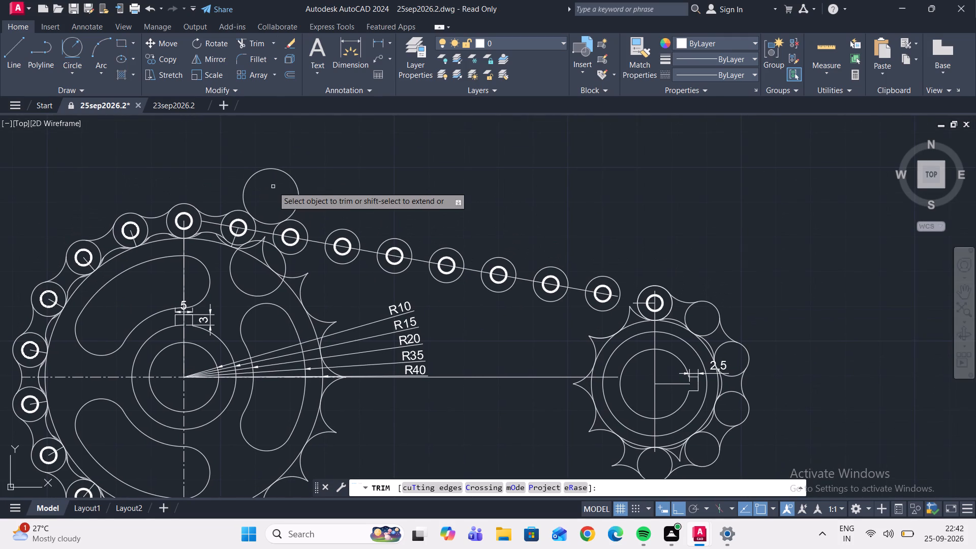
middle_click_drag(273, 187, 271, 211)
left_click_drag(267, 208, 237, 188)
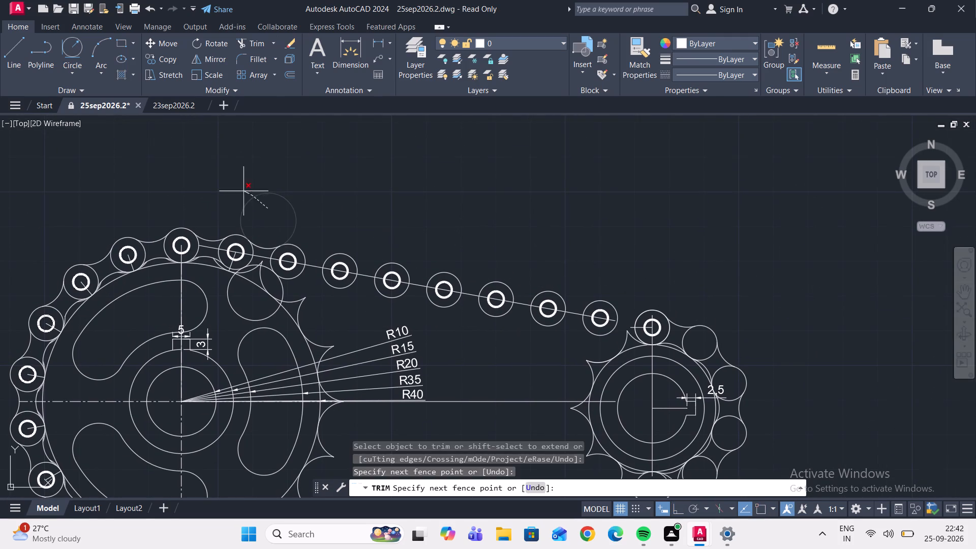
left_click_drag(237, 188, 232, 185)
left_click_drag(247, 307, 238, 325)
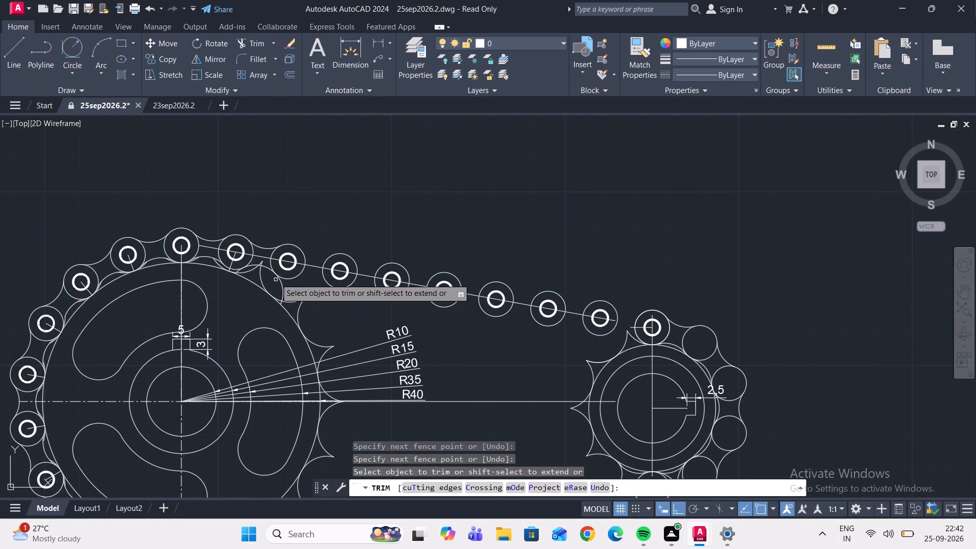
Trim the lower radius 8 arc near the large sprocket where it runs past the rollers and crosses the tooth profile.
scroll(264, 266, "up", 4)
left_click_drag(253, 259, 228, 242)
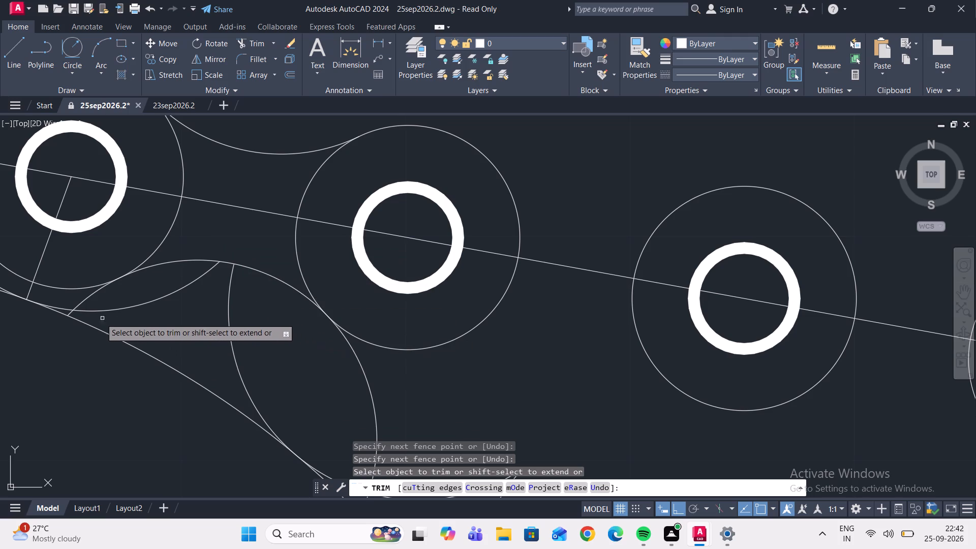
scroll(76, 314, "up", 3)
left_click_drag(49, 311, 66, 320)
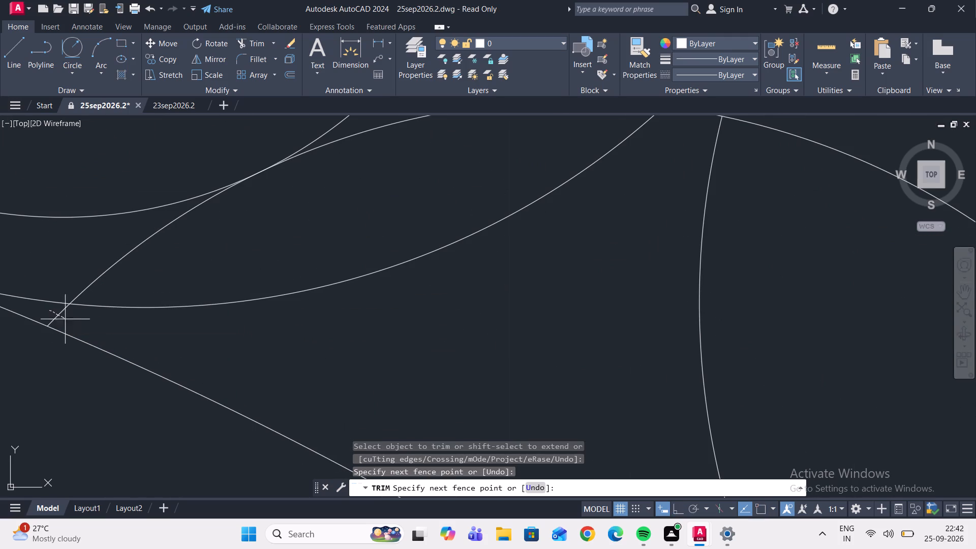
left_click_drag(66, 320, 83, 324)
scroll(311, 344, "down", 2)
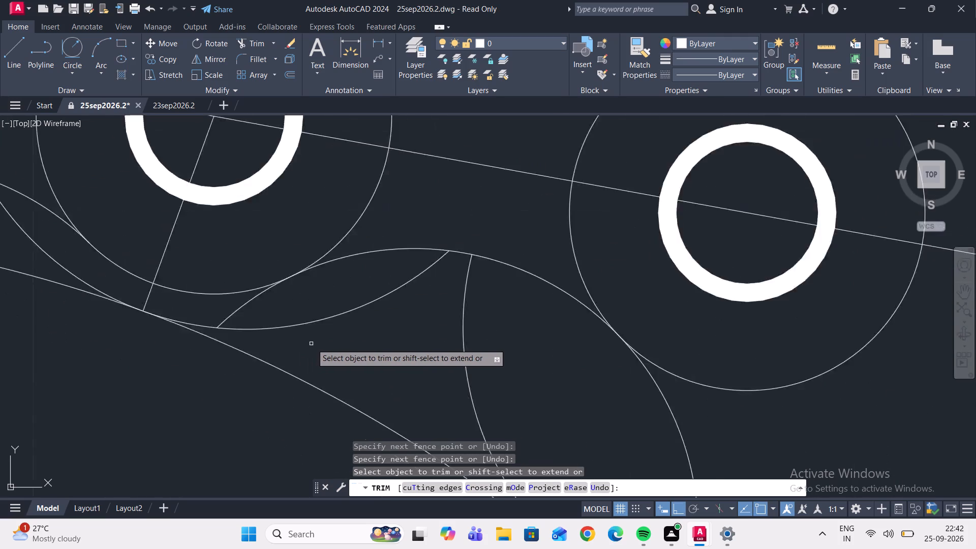
scroll(312, 344, "down", 1)
scroll(358, 357, "down", 2)
middle_click_drag(418, 380, 369, 354)
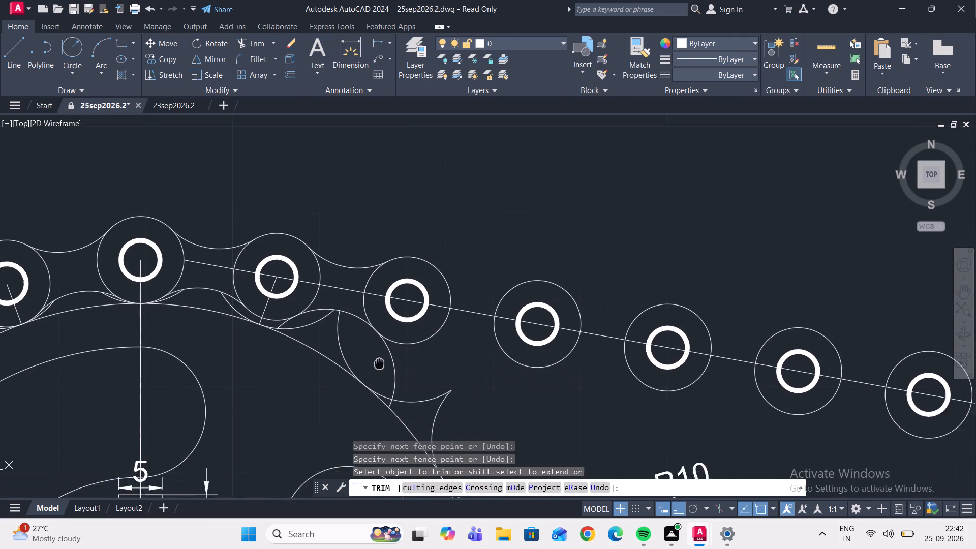
middle_click_drag(369, 354, 324, 327)
left_click_drag(323, 326, 369, 327)
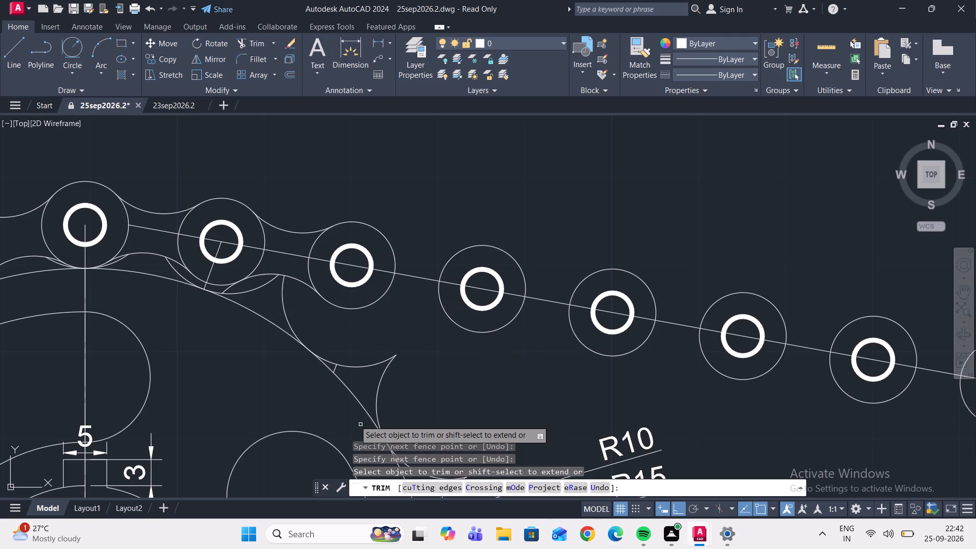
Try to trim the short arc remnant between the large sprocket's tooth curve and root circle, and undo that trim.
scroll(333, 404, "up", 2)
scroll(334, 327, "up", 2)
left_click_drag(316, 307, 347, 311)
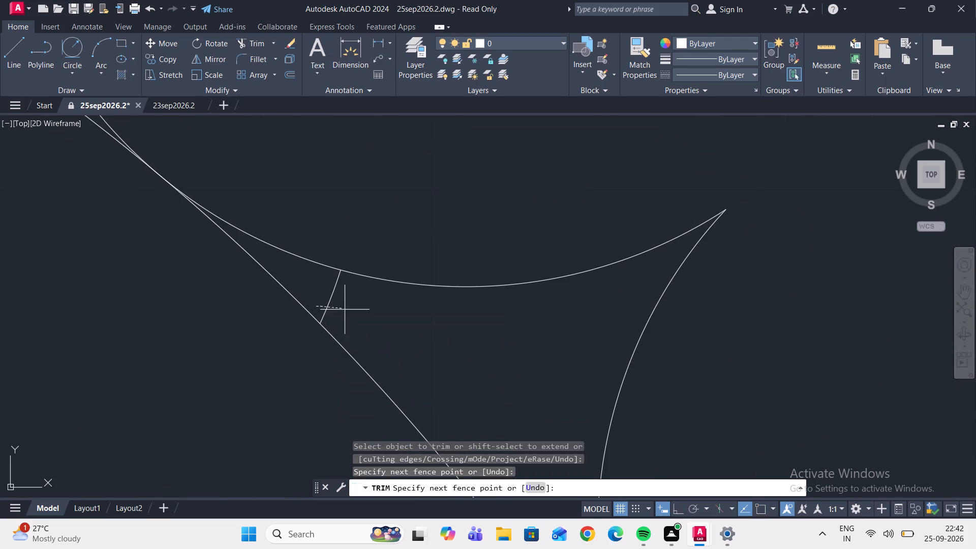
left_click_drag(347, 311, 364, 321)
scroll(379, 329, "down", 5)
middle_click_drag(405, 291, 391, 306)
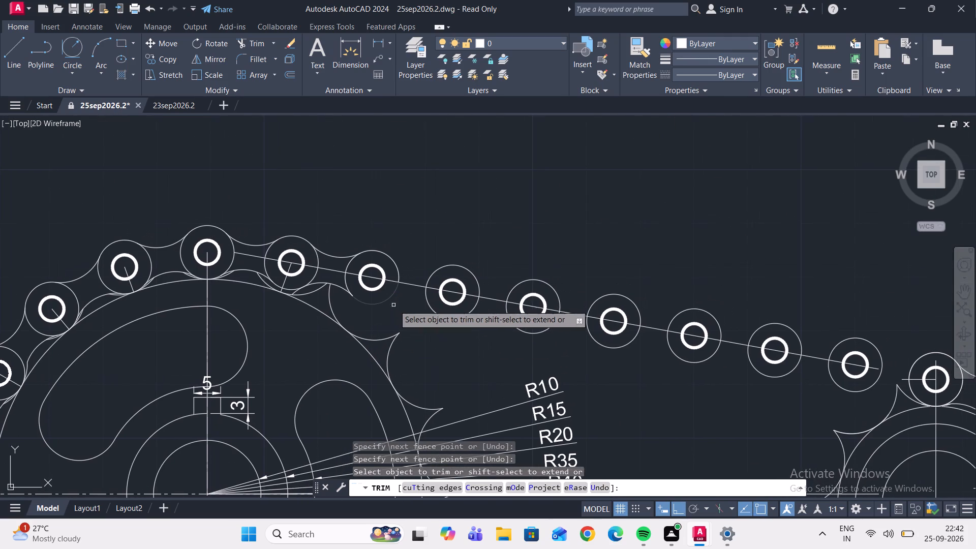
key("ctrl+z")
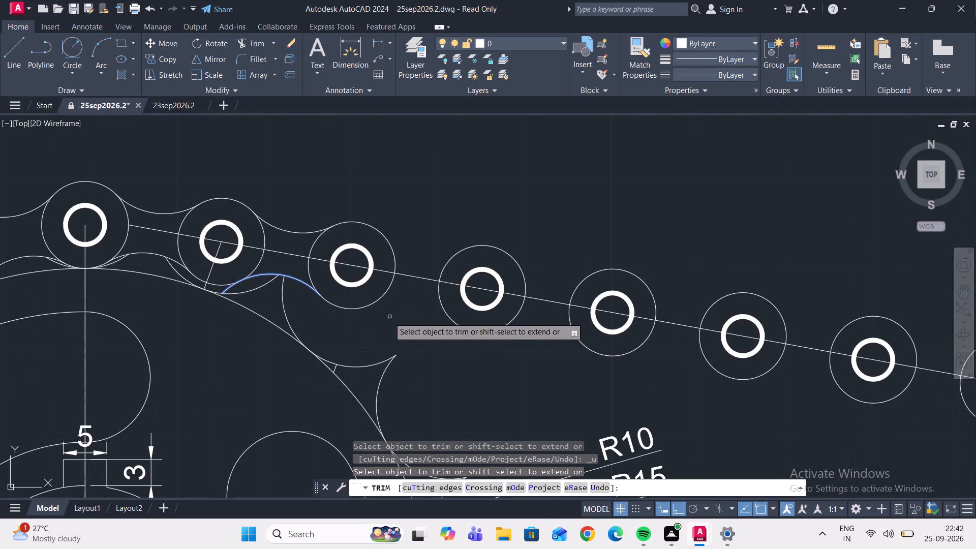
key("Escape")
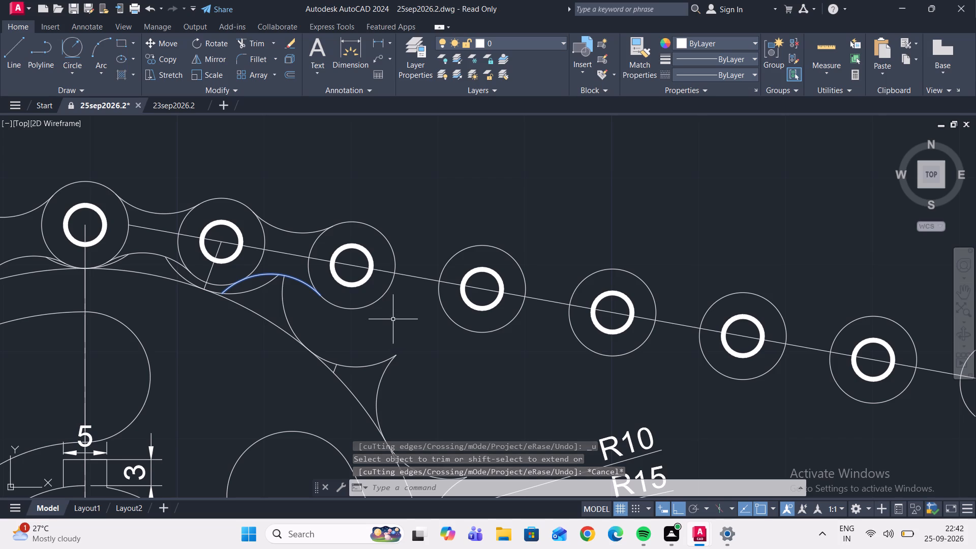
Trim the end of the lower radius 8 arc between its tangency with the first sloping-line roller and the tooth curve.
middle_click_drag(395, 322, 348, 337)
scroll(156, 308, "up", 3)
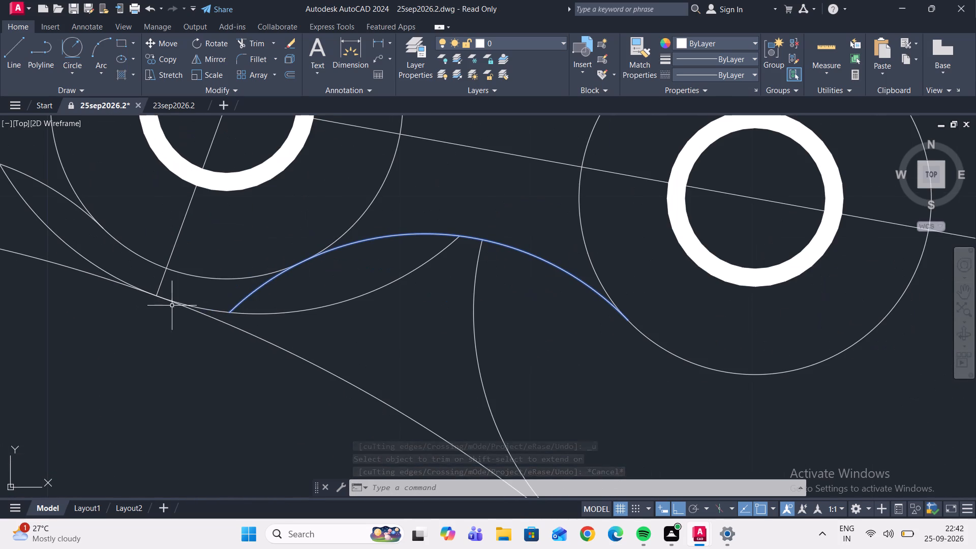
left_click_drag(253, 300, 228, 292)
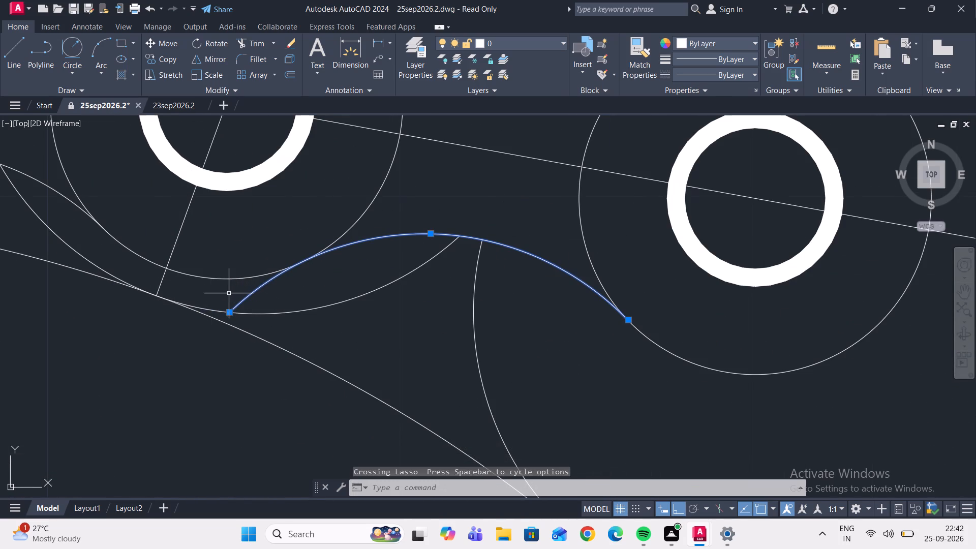
key("Escape")
left_click(248, 42)
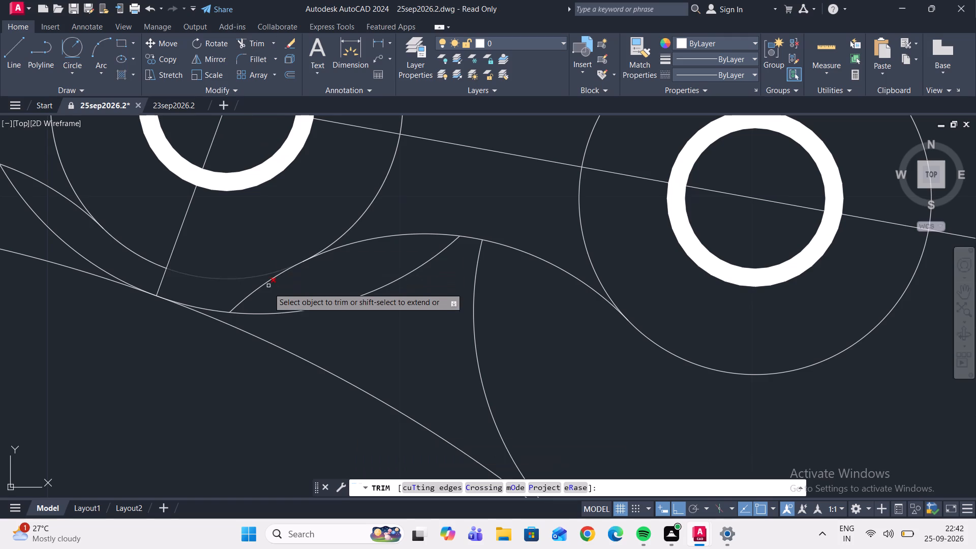
left_click(253, 295)
key("Escape")
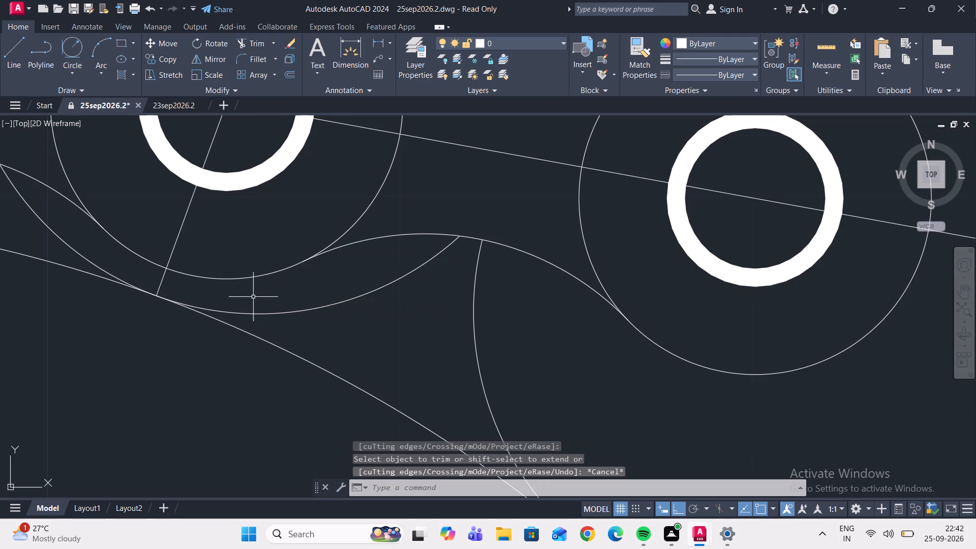
Draw radius 8 circles above and below the sloping line, each tangent to its second and third rollers.
scroll(260, 300, "down", 3)
middle_click_drag(288, 354, 191, 331)
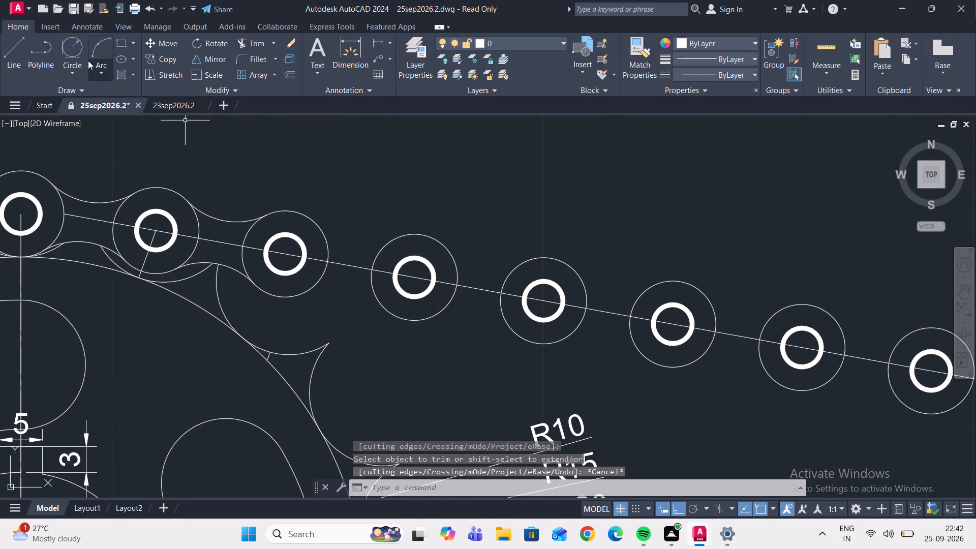
left_click(84, 56)
left_click_drag(323, 239, 331, 247)
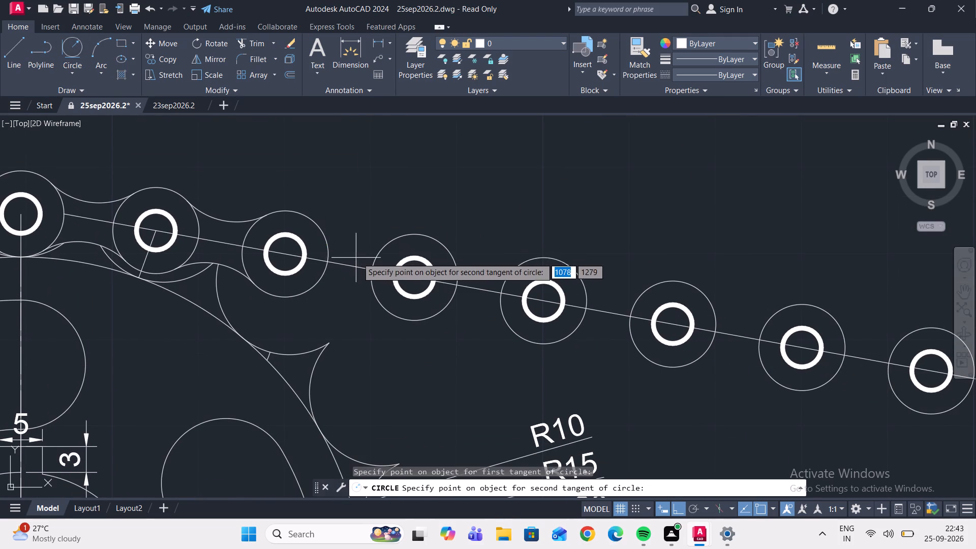
left_click(385, 247)
key("Return")
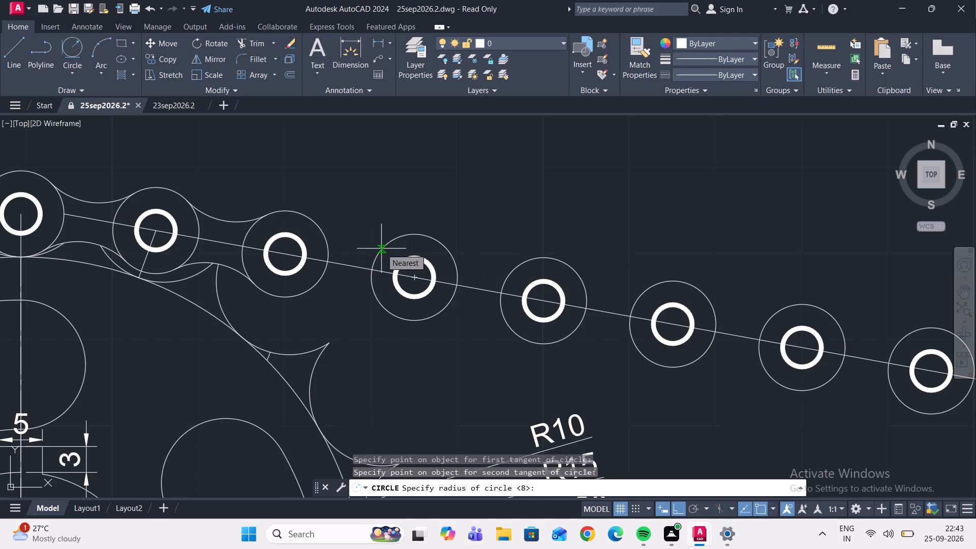
left_click(77, 39)
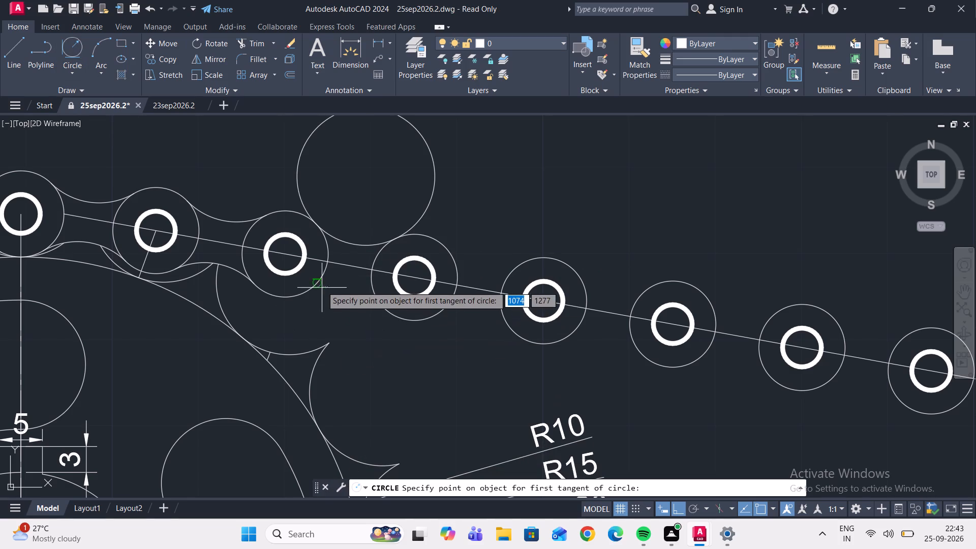
left_click(309, 291)
left_click(384, 301)
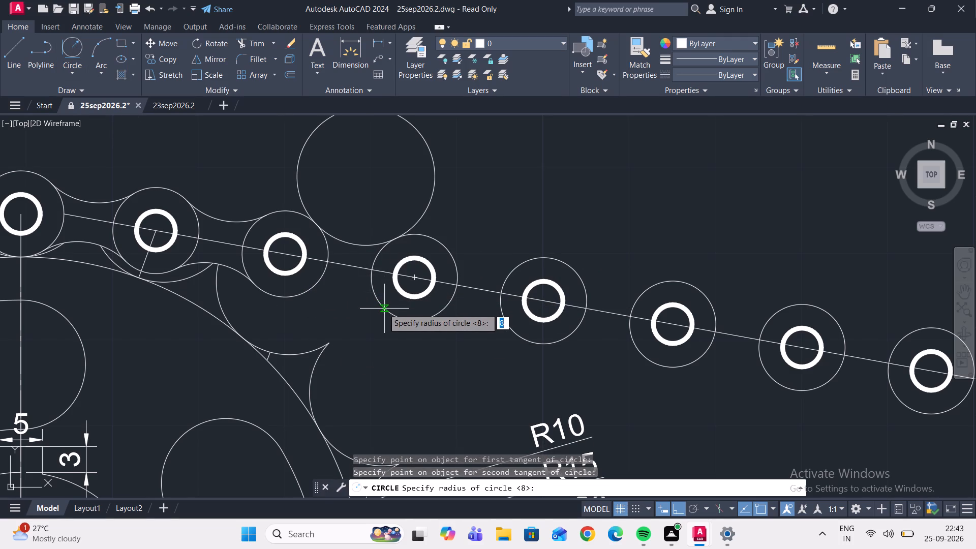
key("Return")
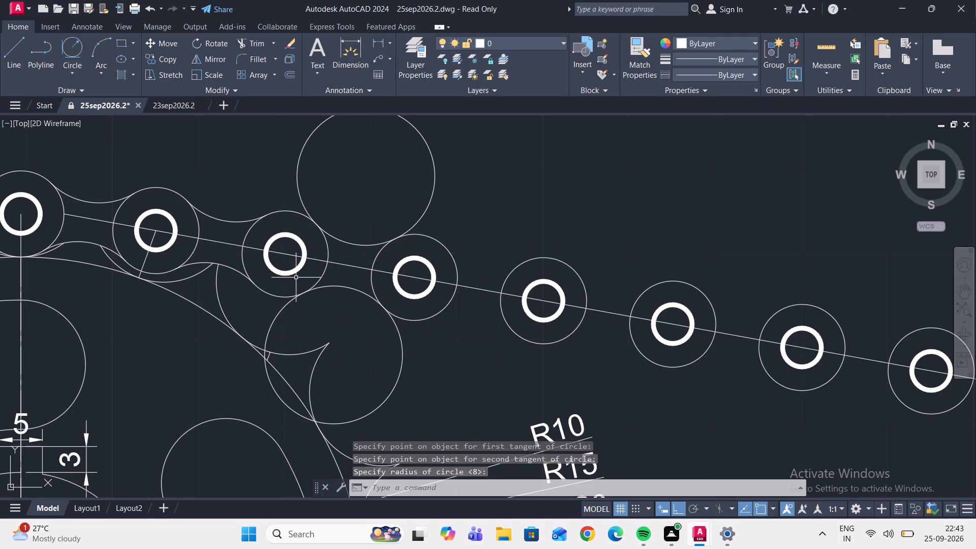
Trim both circles at the second and third rollers to the arcs facing the chain line, clearing pieces crossing the sprocket teeth.
left_click(268, 43)
left_click_drag(340, 159, 280, 151)
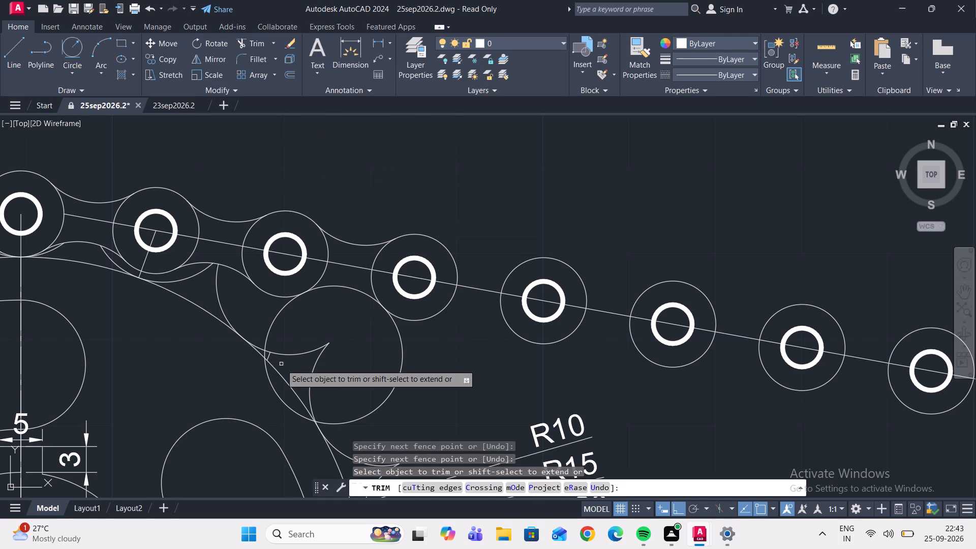
scroll(265, 360, "up", 3)
left_click_drag(267, 350, 290, 360)
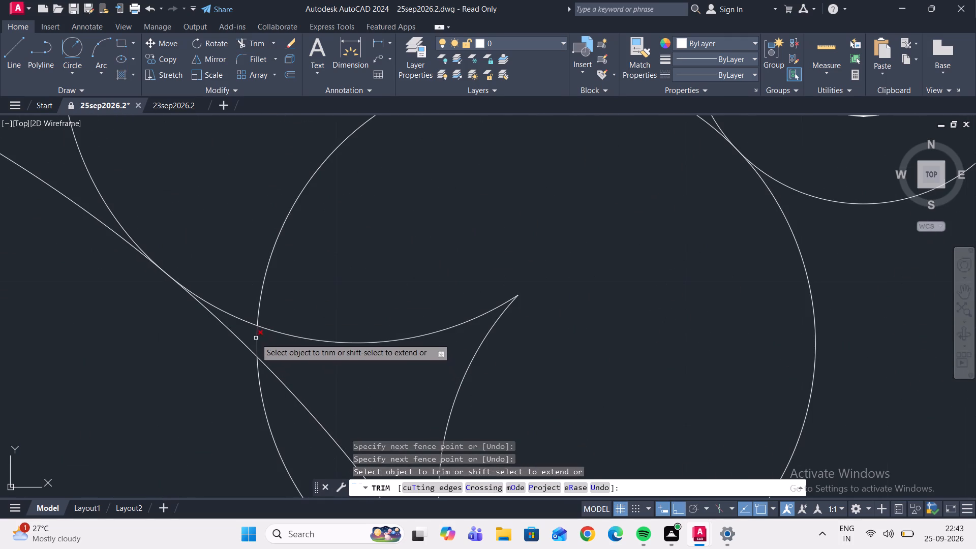
scroll(255, 338, "up", 2)
left_click_drag(252, 337, 277, 348)
scroll(256, 328, "down", 4)
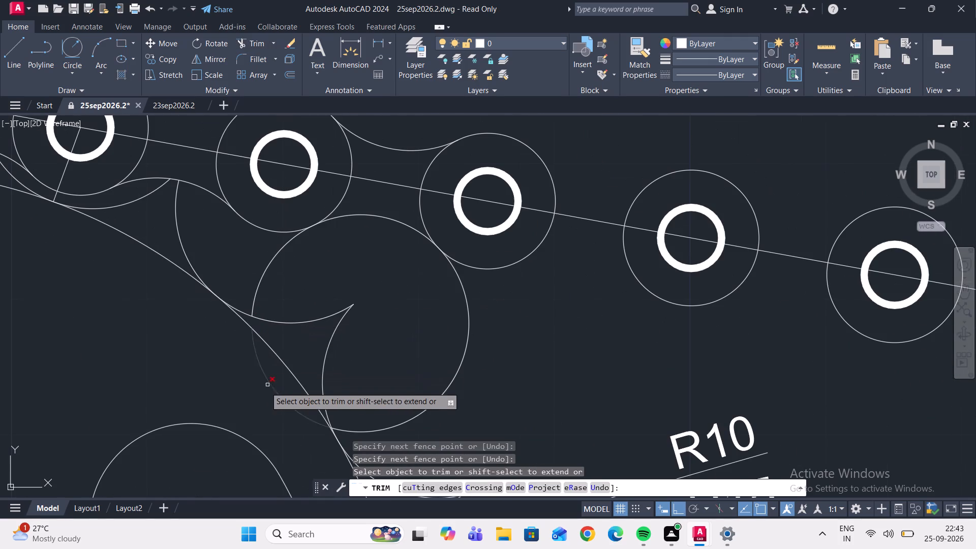
left_click_drag(273, 379, 260, 393)
left_click_drag(398, 377, 453, 368)
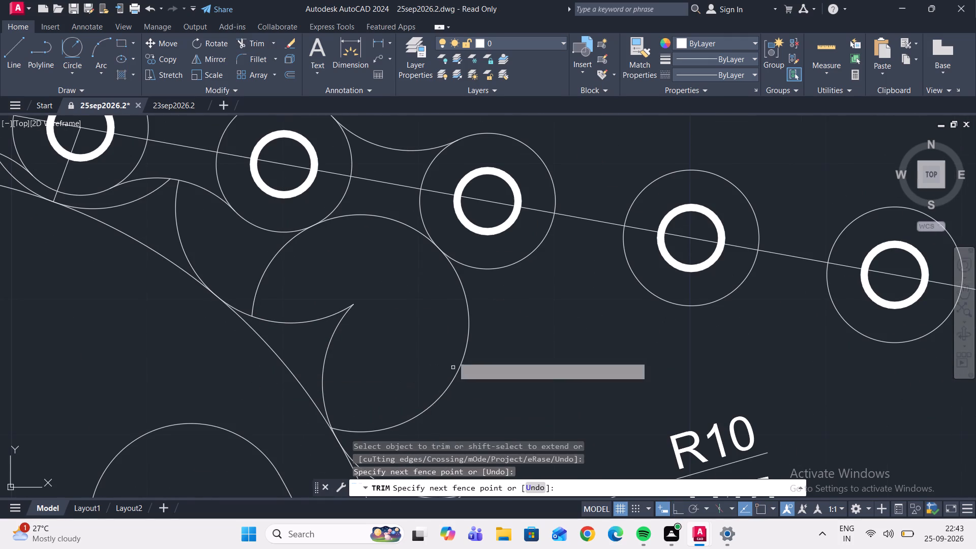
left_click_drag(441, 330, 508, 366)
left_click_drag(309, 279, 246, 265)
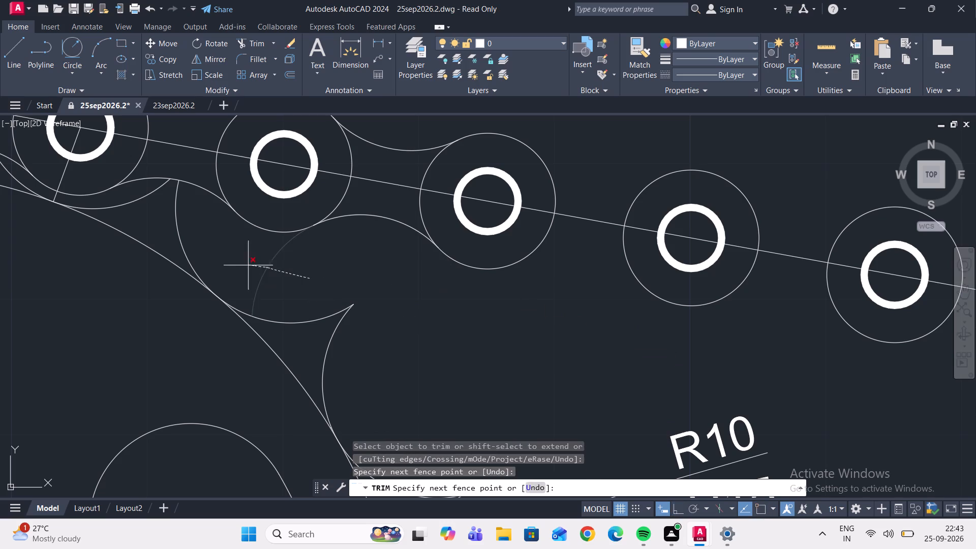
left_click_drag(246, 265, 236, 261)
Draw radius 8 circles above and below the sloping line, each tangent to its third and fourth rollers.
scroll(446, 314, "down", 1)
middle_click_drag(504, 344, 372, 364)
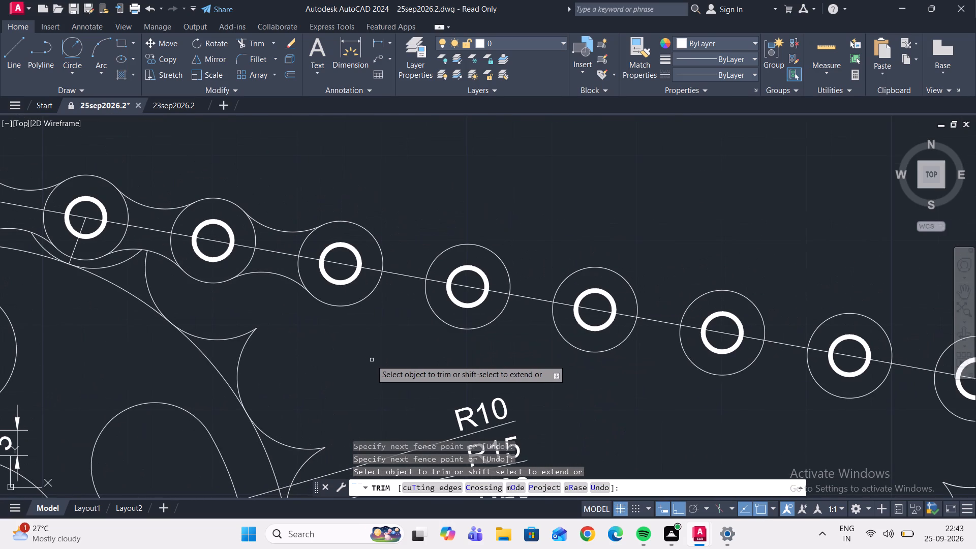
middle_click_drag(370, 360, 272, 372)
scroll(282, 376, "down", 1)
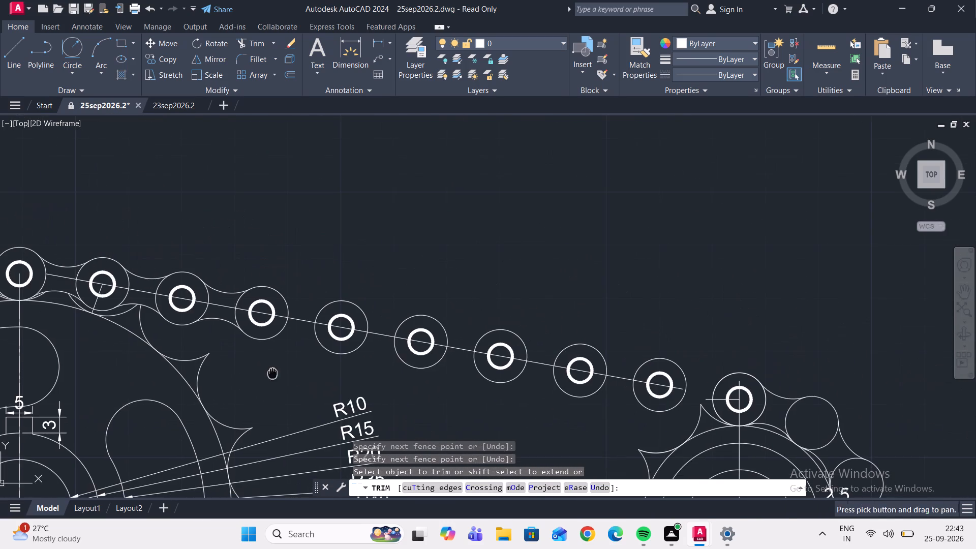
middle_click_drag(319, 386, 242, 342)
left_click(74, 48)
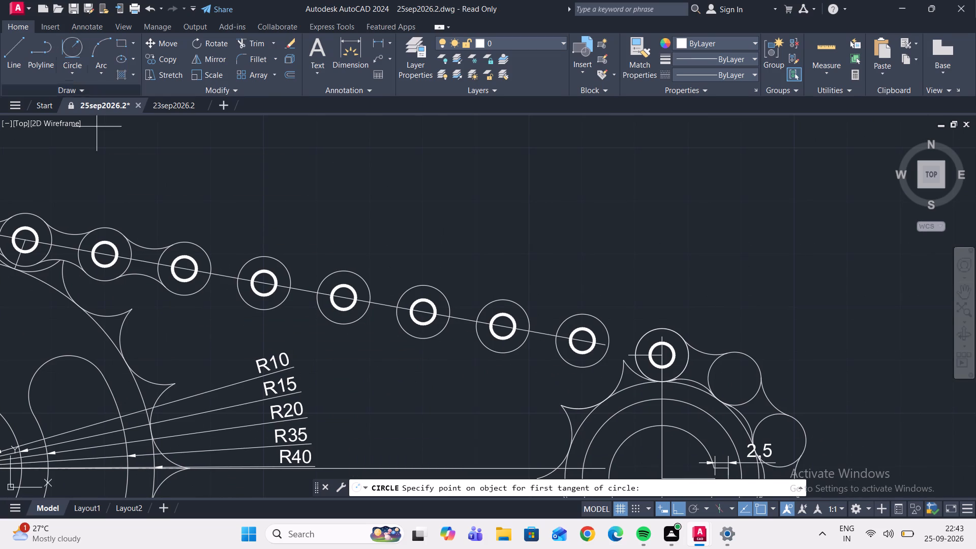
left_click(207, 257)
left_click(247, 263)
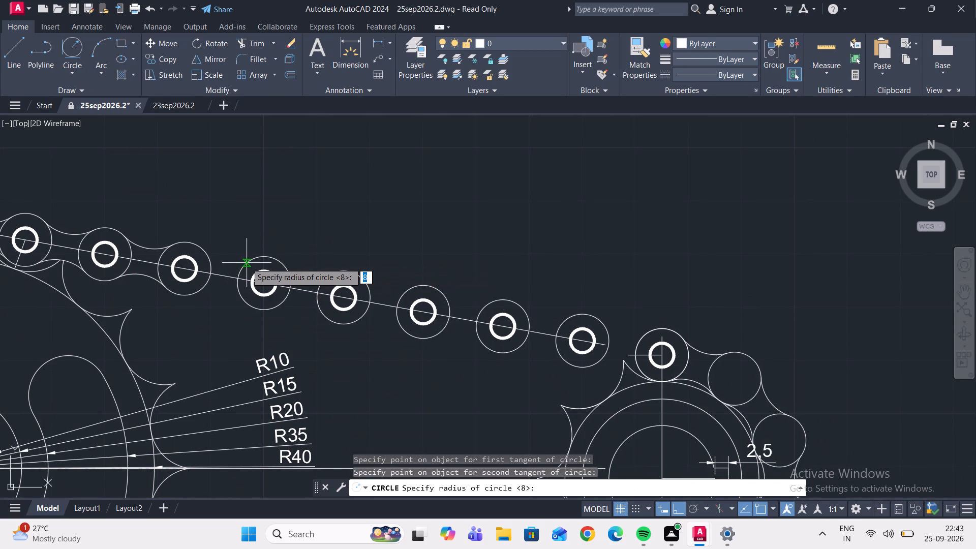
key("Return")
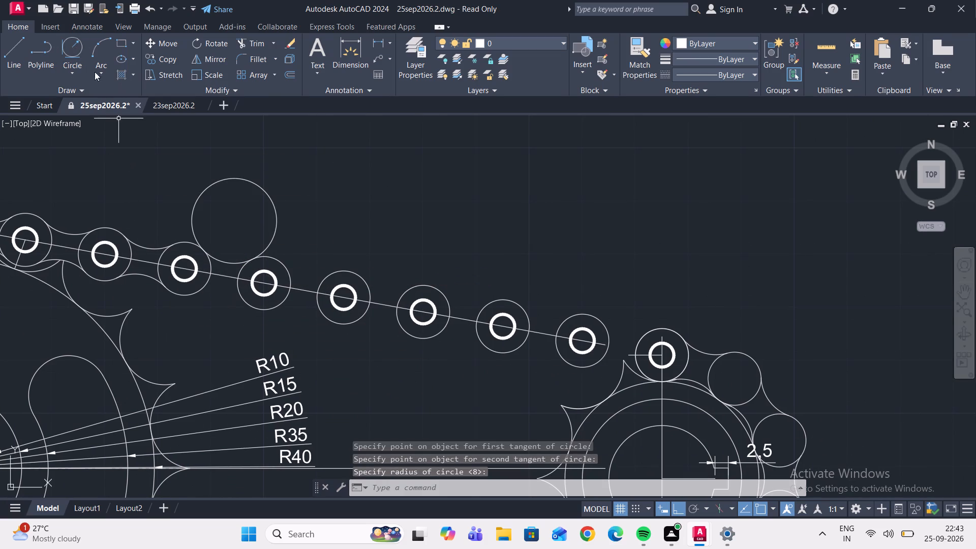
left_click(75, 54)
left_click(197, 291)
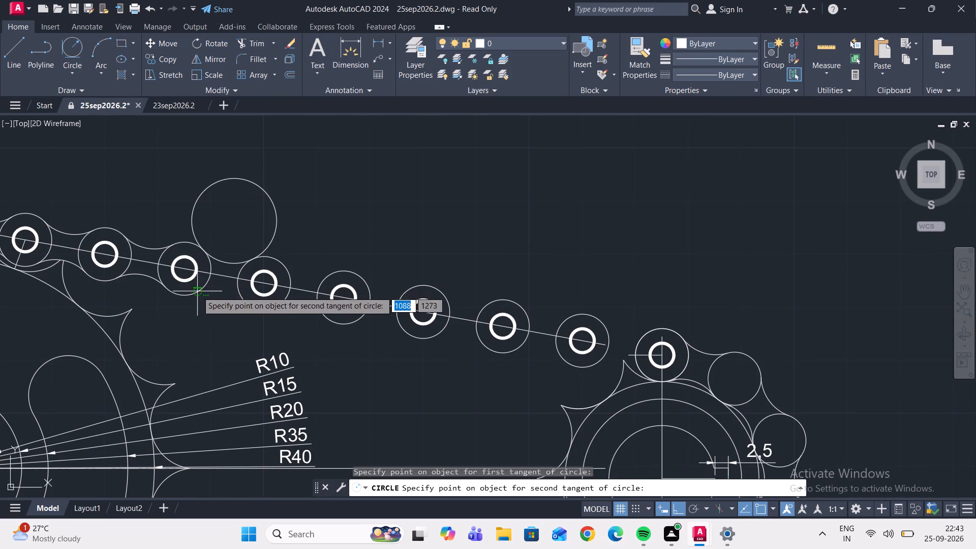
left_click(242, 302)
key("Return")
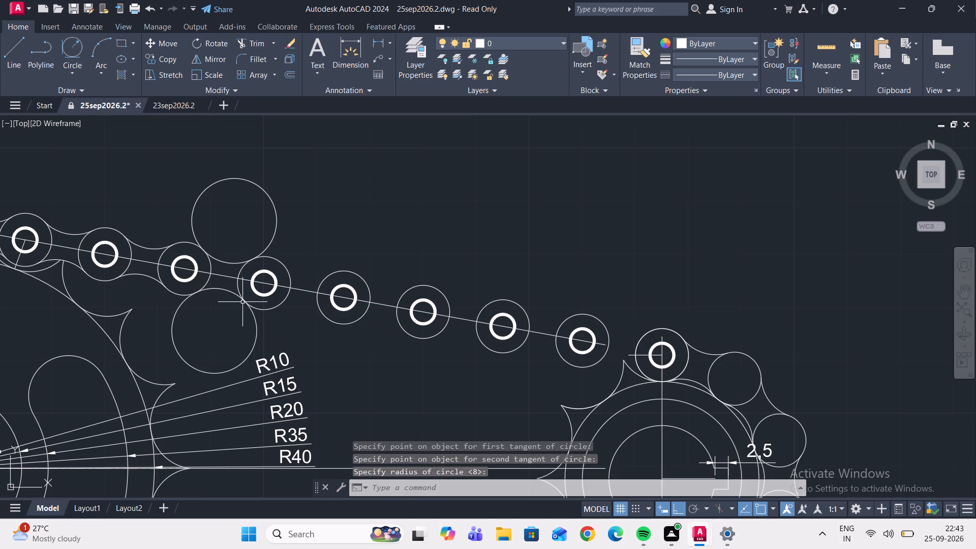
Trim the outer portions of both circles at the third and fourth rollers, keeping only the arcs facing the chain line.
left_click(250, 46)
left_click_drag(252, 215, 203, 173)
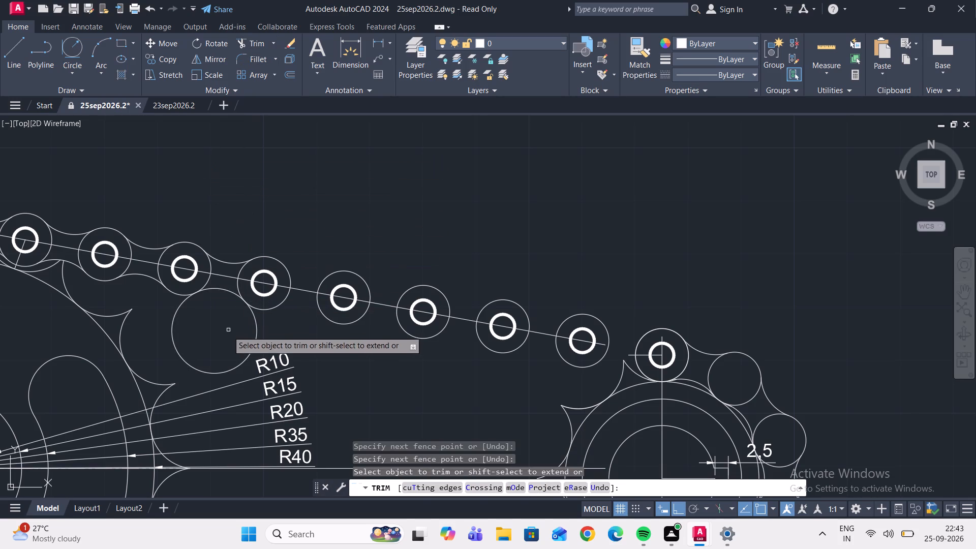
left_click_drag(217, 350, 205, 378)
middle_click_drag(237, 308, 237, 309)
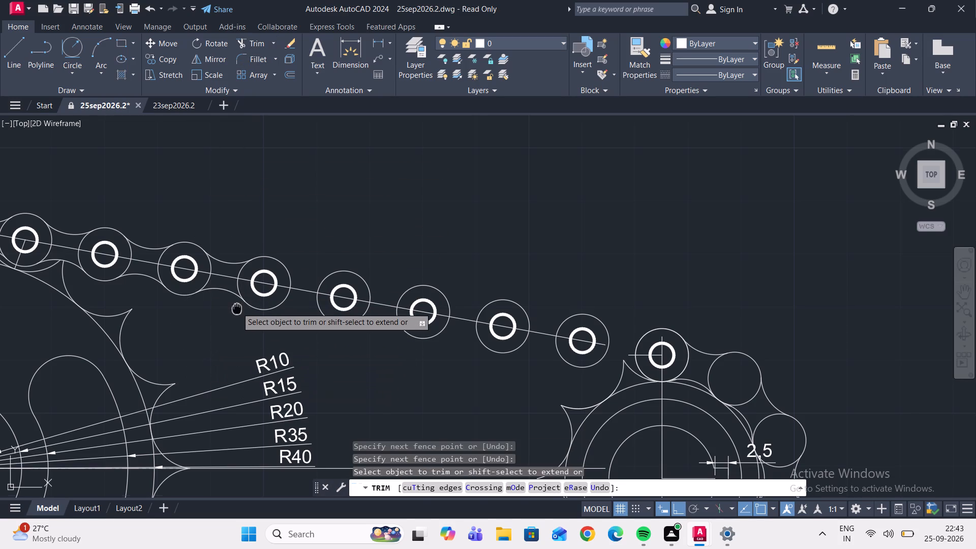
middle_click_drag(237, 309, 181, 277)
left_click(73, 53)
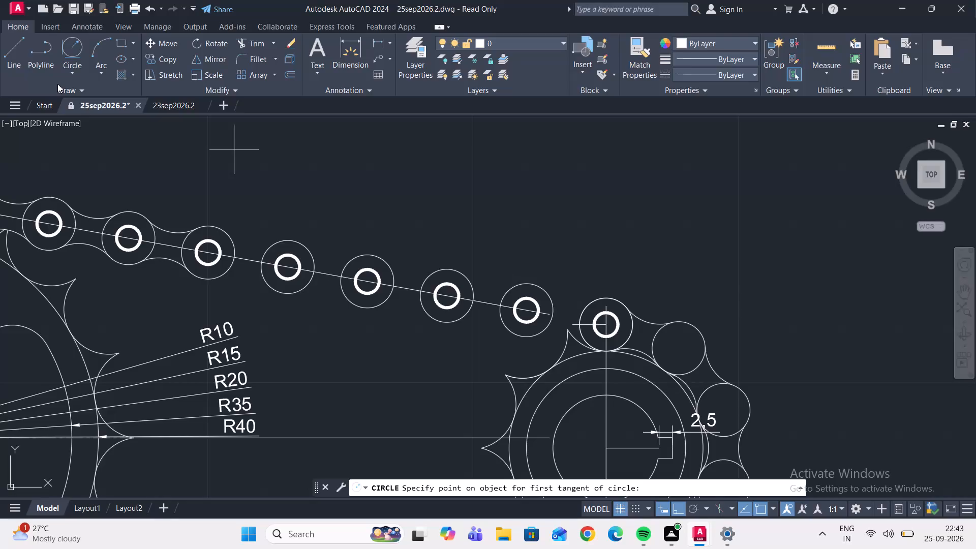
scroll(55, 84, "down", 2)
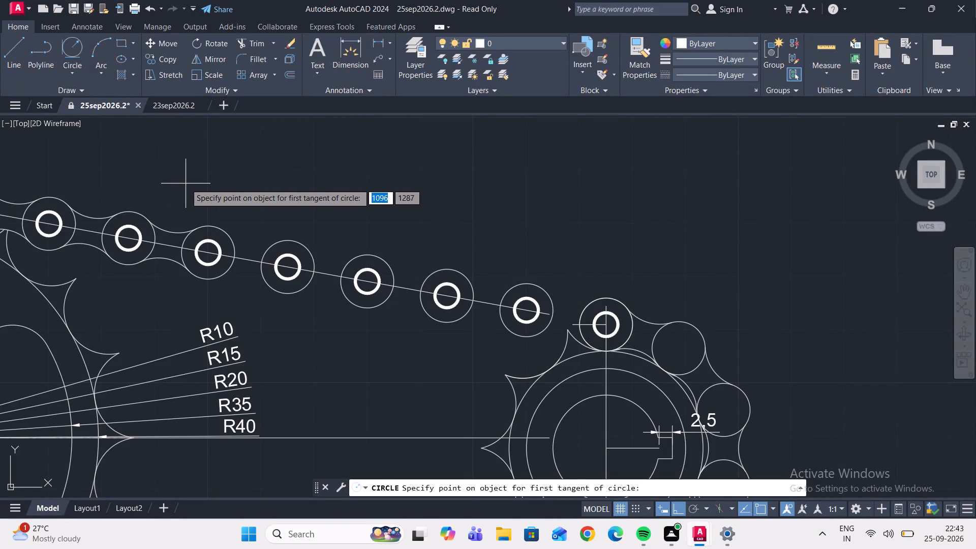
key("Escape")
Draw radius 8 circles above and below the sloping line, each tangent to its fourth and fifth rollers.
middle_click_drag(180, 198, 238, 193)
left_click(81, 56)
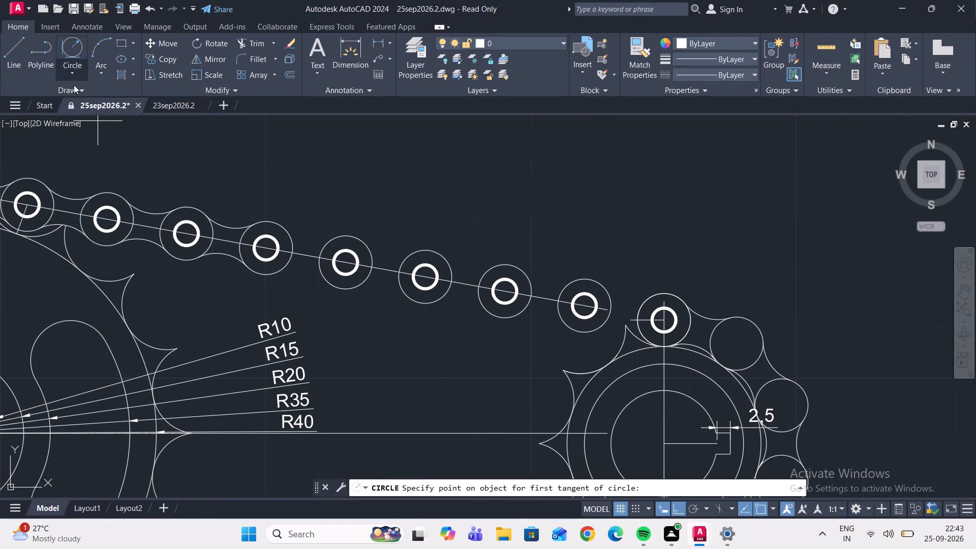
scroll(281, 234, "up", 2)
left_click(299, 239)
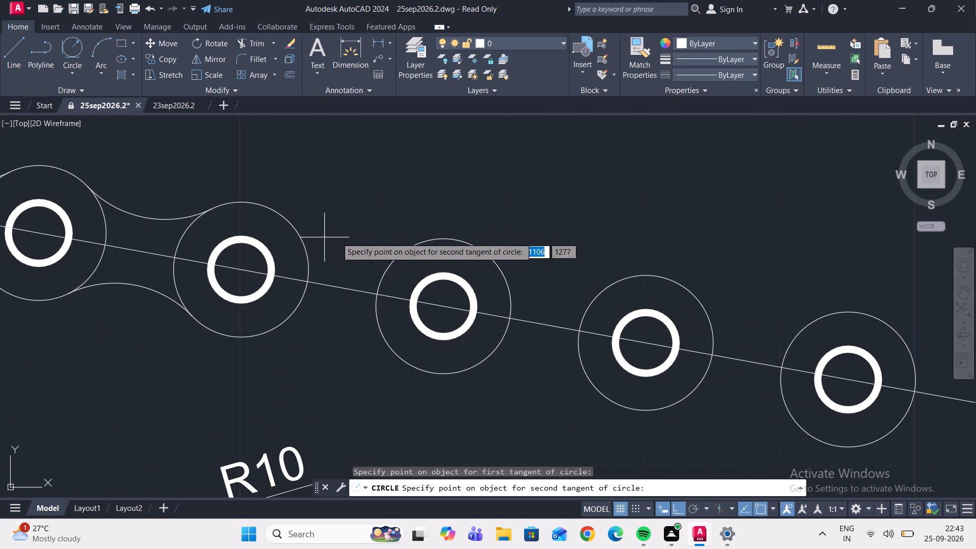
left_click(393, 259)
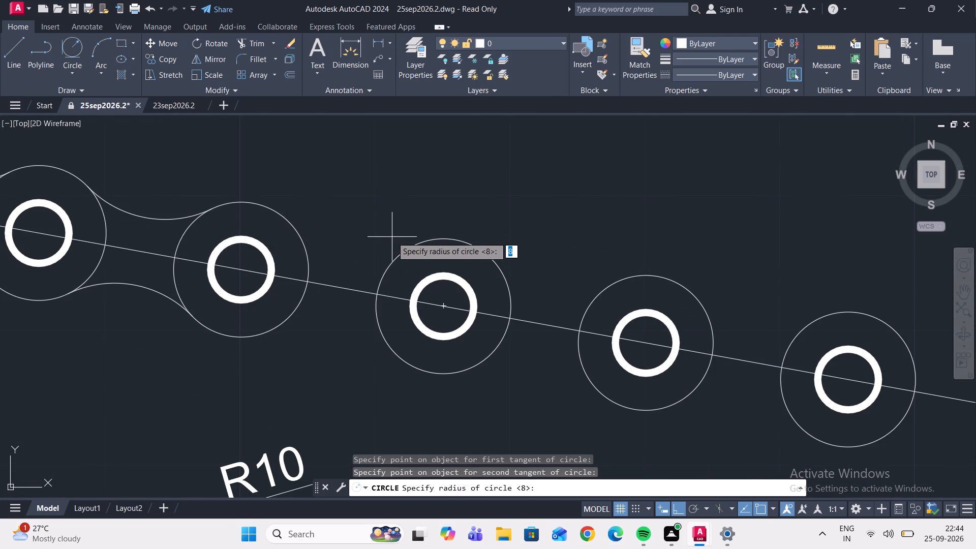
key("Return")
scroll(380, 238, "down", 1)
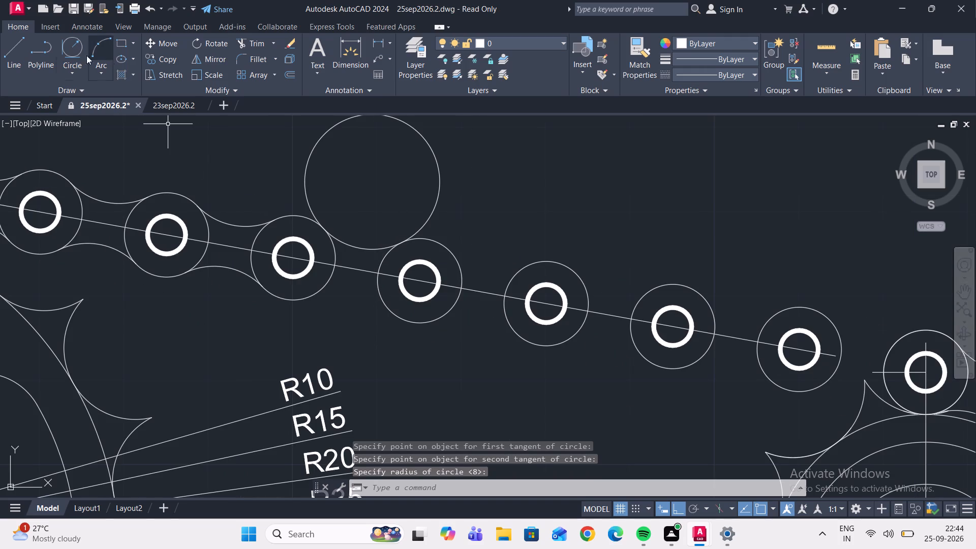
left_click(78, 50)
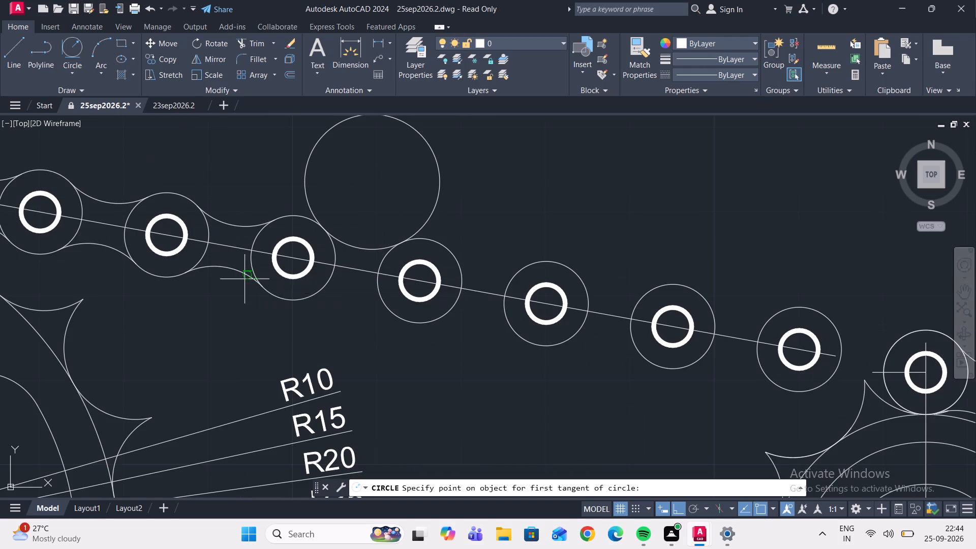
left_click(317, 293)
left_click(394, 319)
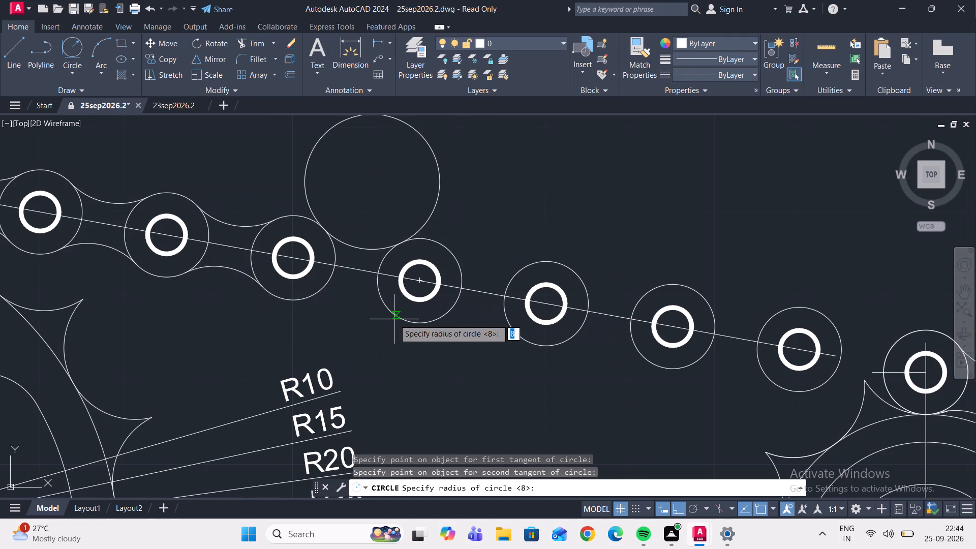
key("Return")
Trim the outer portions of both circles at the fourth and fifth rollers, keeping only the arcs facing the chain line.
middle_click_drag(349, 337, 344, 304)
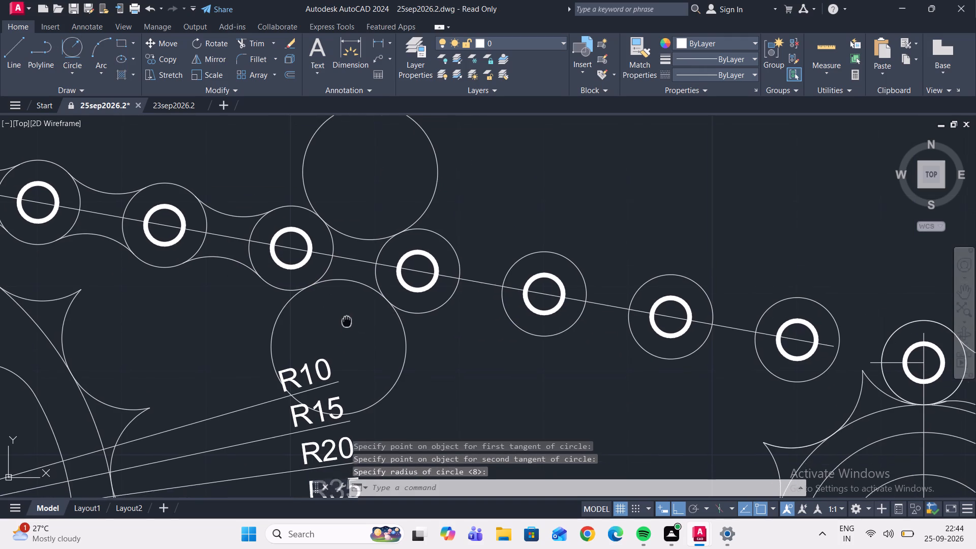
middle_click_drag(344, 304, 344, 300)
middle_click_drag(347, 312, 352, 331)
scroll(352, 331, "down", 1)
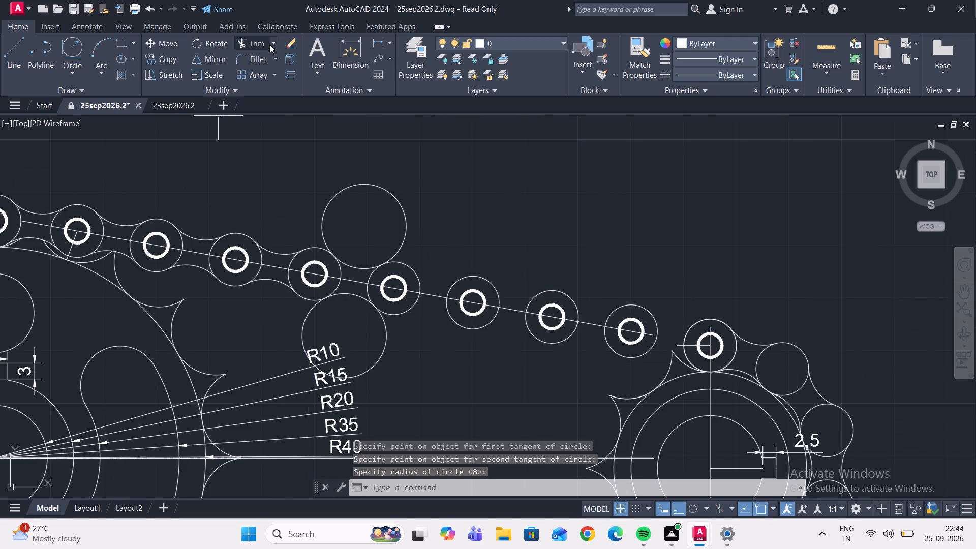
left_click(258, 40)
left_click_drag(357, 213, 312, 171)
left_click_drag(367, 334, 367, 334)
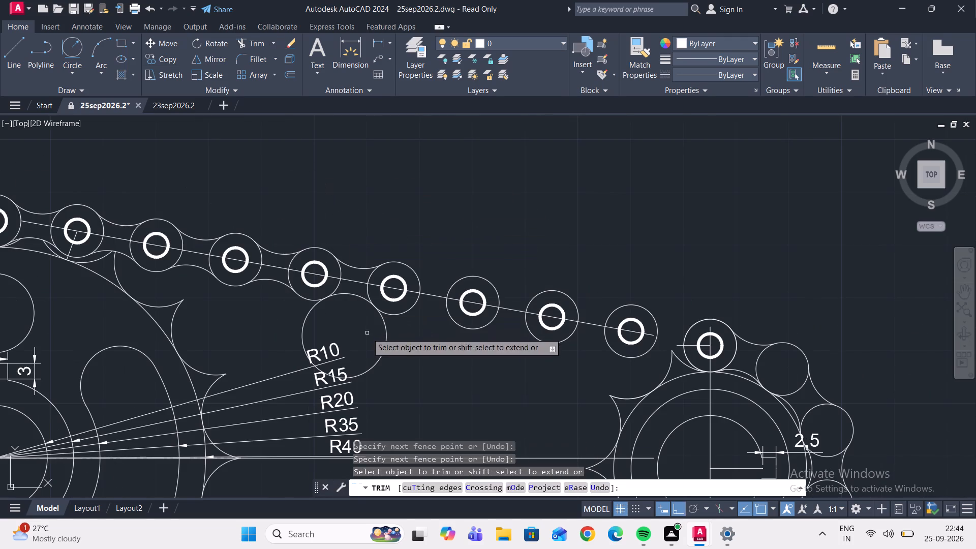
left_click_drag(367, 334, 398, 387)
Draw a radius 8 circle above the line tangent to the fifth and sixth rollers and trim it to the arc facing the chain line.
middle_click_drag(404, 363, 310, 343)
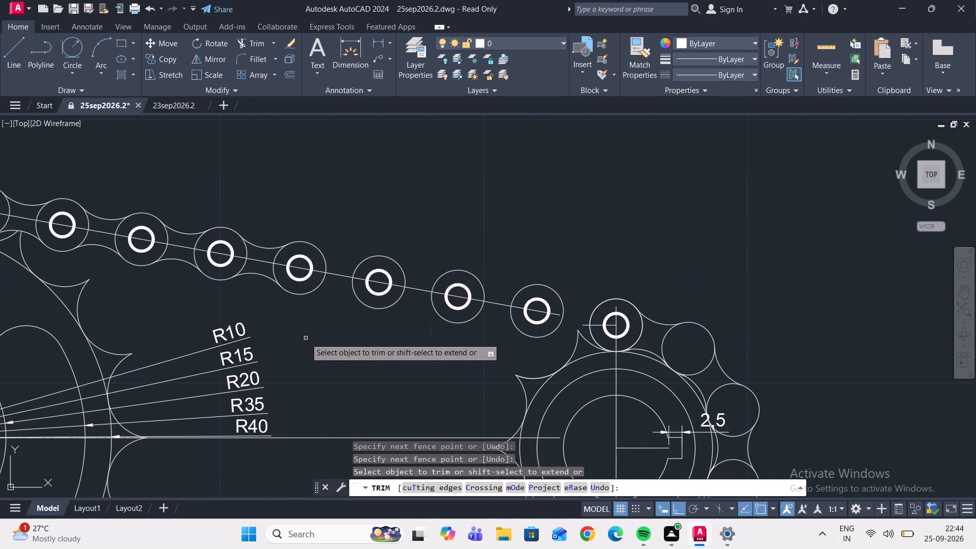
scroll(304, 337, "down", 1)
middle_click_drag(303, 337, 324, 332)
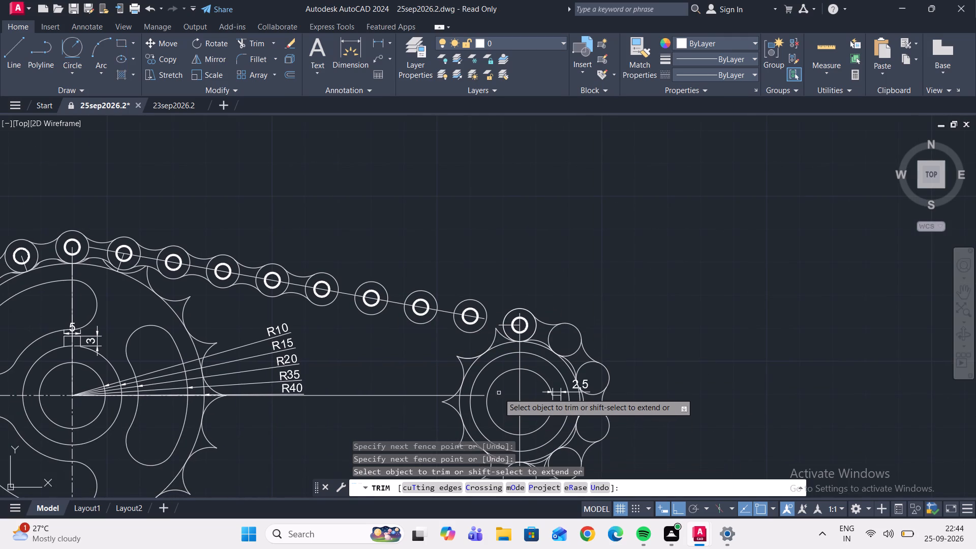
scroll(415, 315, "up", 1)
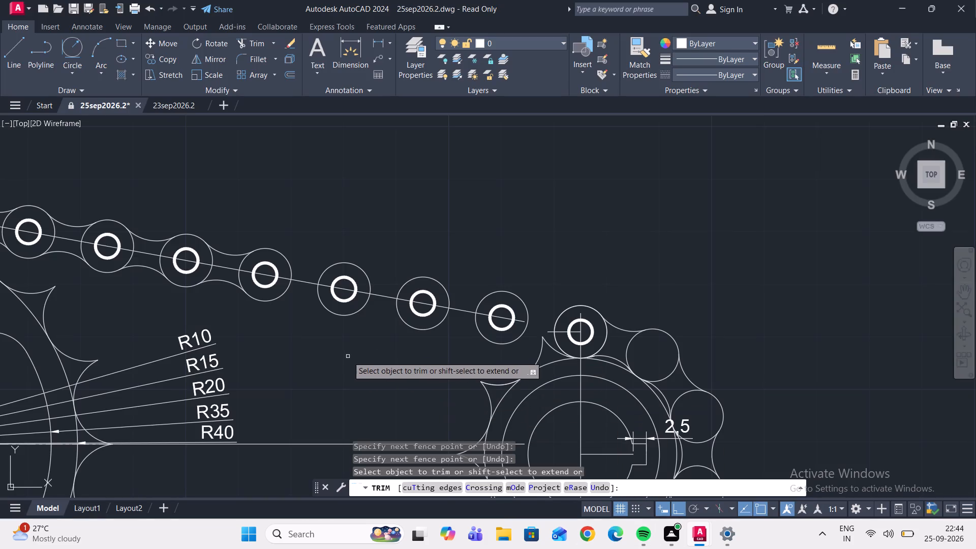
middle_click_drag(348, 357, 368, 362)
scroll(368, 361, "down", 1)
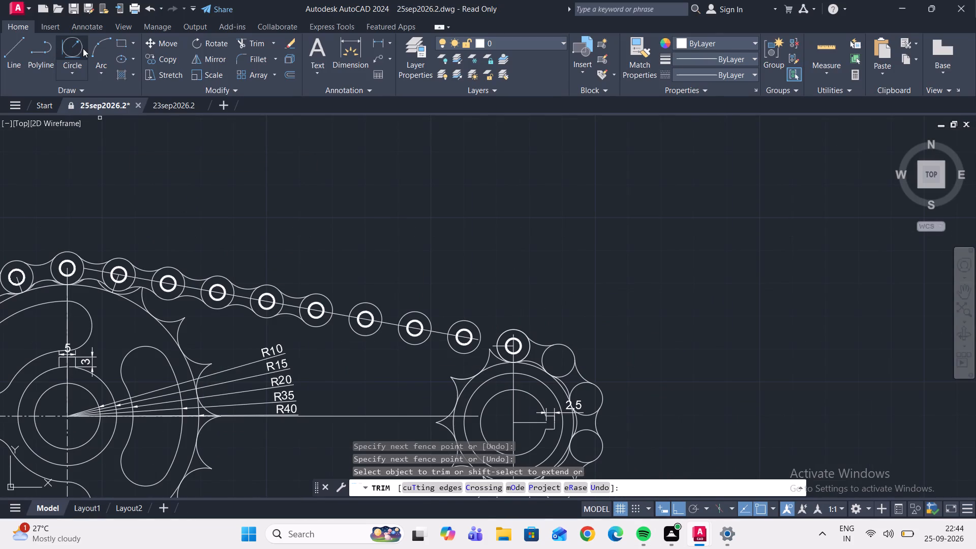
left_click(76, 49)
scroll(325, 308, "up", 1)
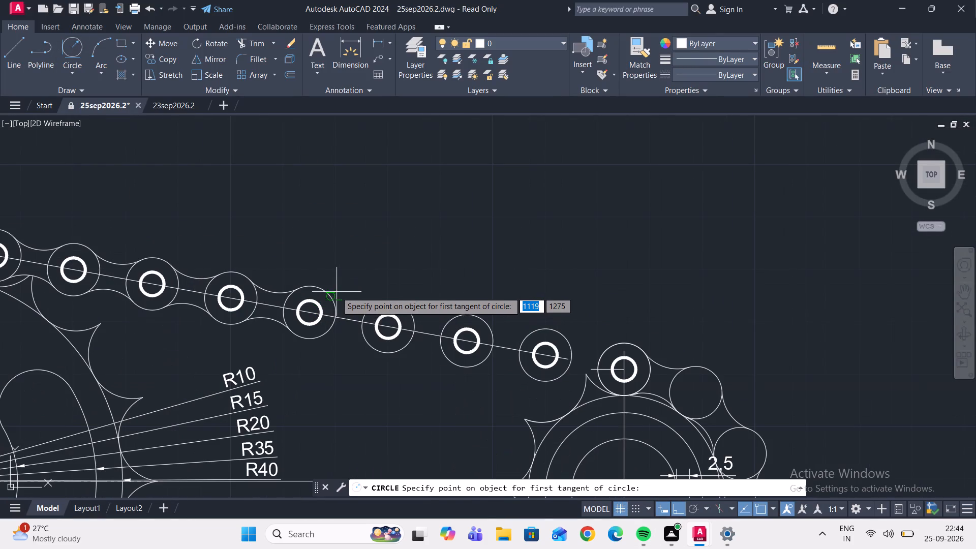
left_click(335, 301)
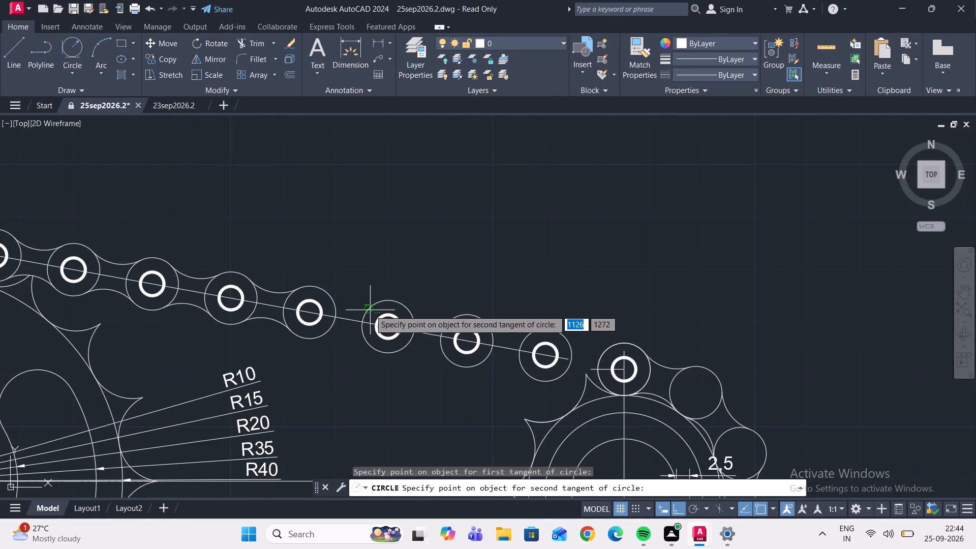
left_click(370, 310)
key("Return")
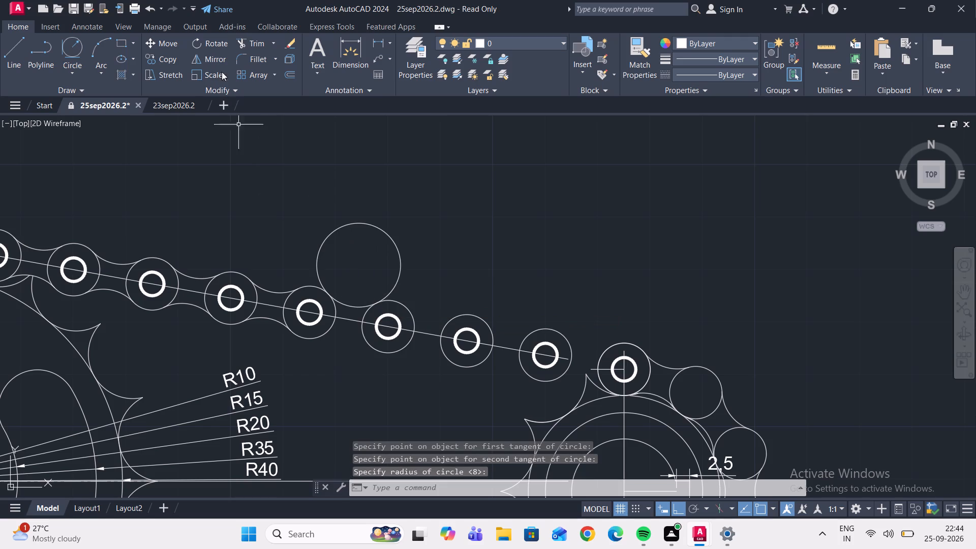
left_click(250, 44)
left_click_drag(347, 236, 318, 193)
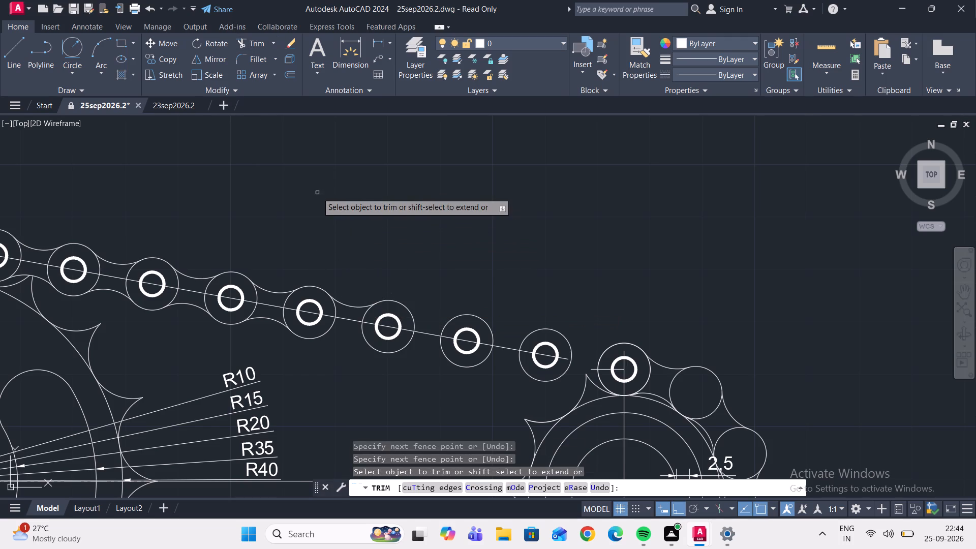
Draw a radius 8 circle below the line tangent to the fifth and sixth rollers and trim it to the arc facing the chain line.
left_click(63, 48)
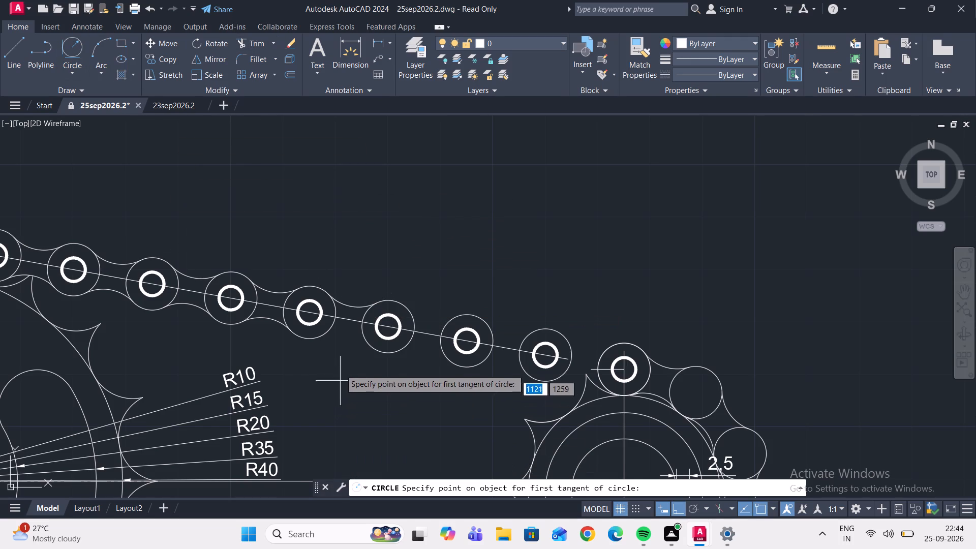
scroll(324, 337, "up", 1)
left_click(324, 337)
left_click(398, 353)
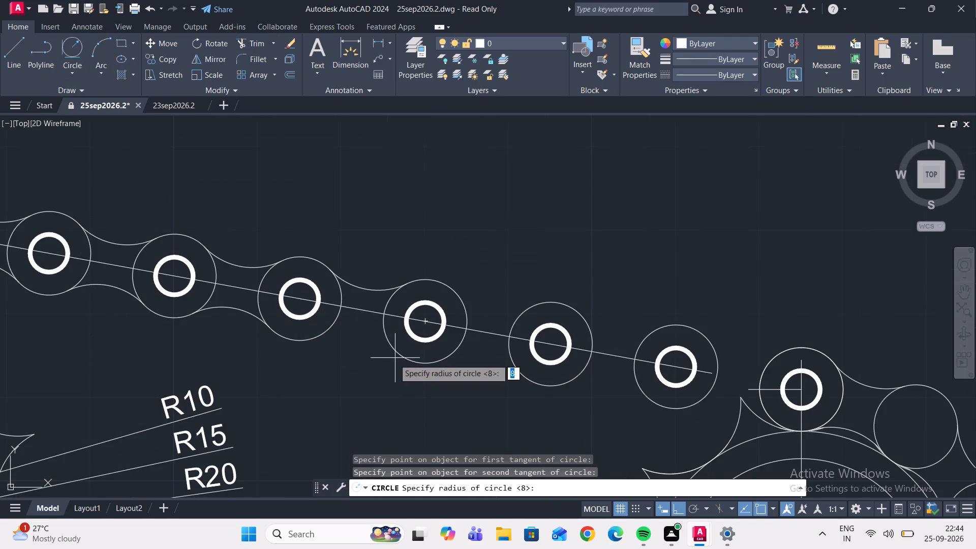
key("Return")
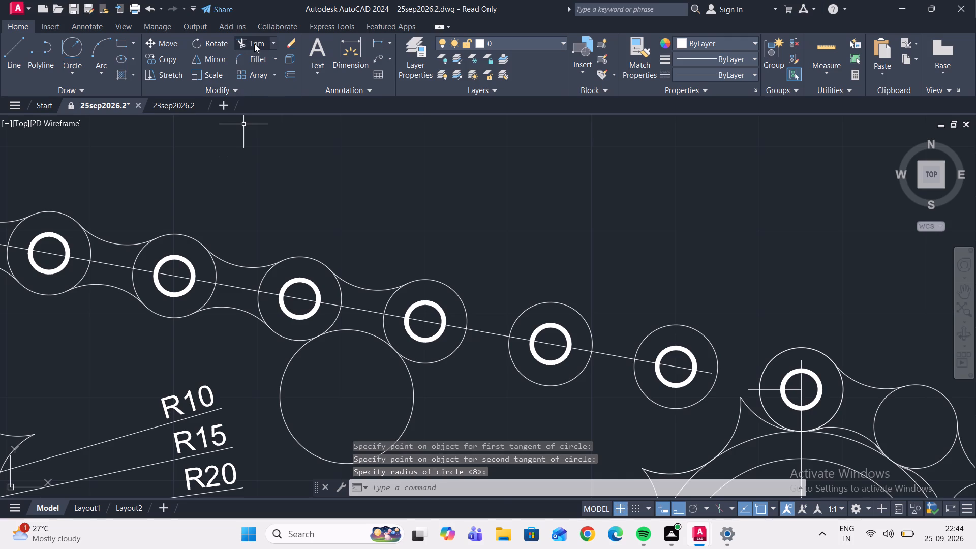
left_click(254, 44)
left_click_drag(316, 391, 297, 453)
Draw radius 8 circles above and below the sloping line, each tangent to its sixth and seventh rollers.
middle_click_drag(310, 408, 209, 383)
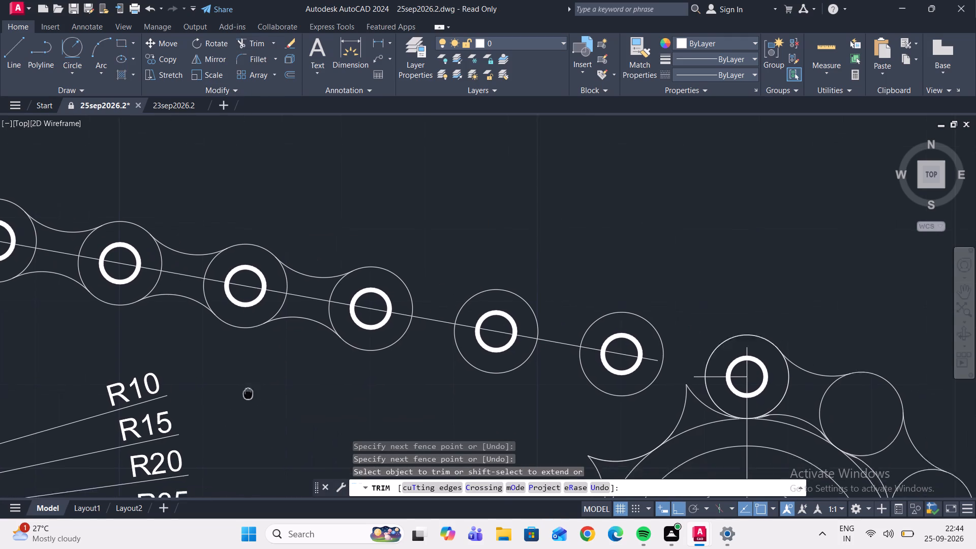
middle_click_drag(209, 383, 167, 372)
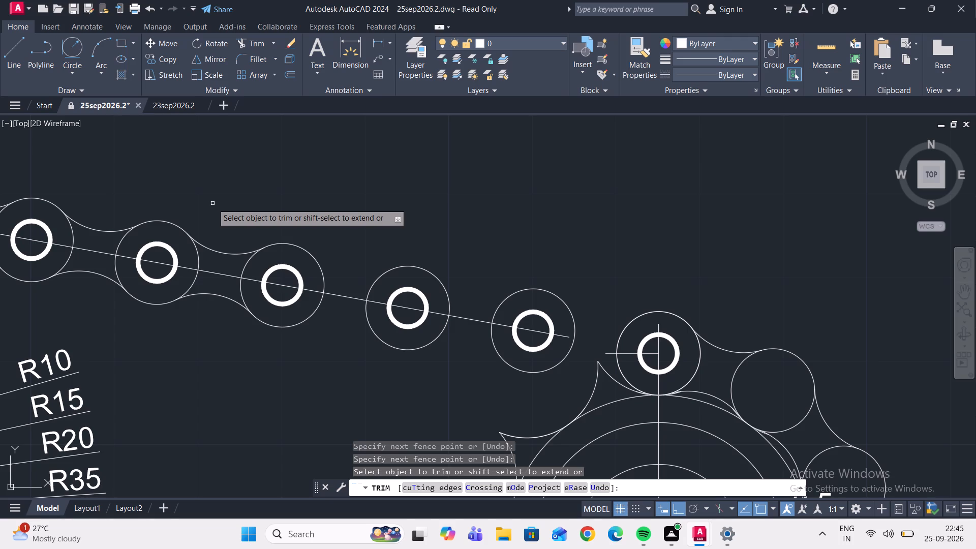
scroll(298, 202, "down", 1)
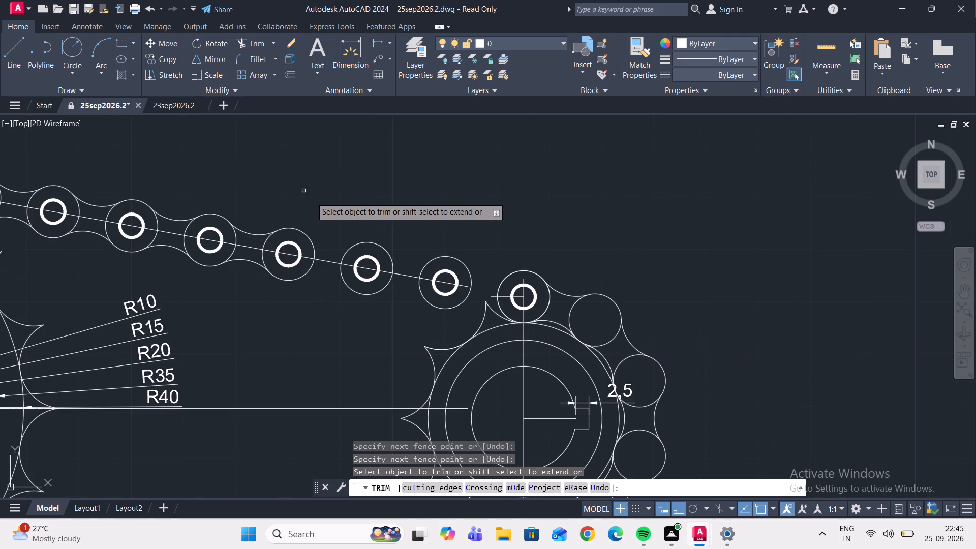
middle_click_drag(324, 212, 291, 188)
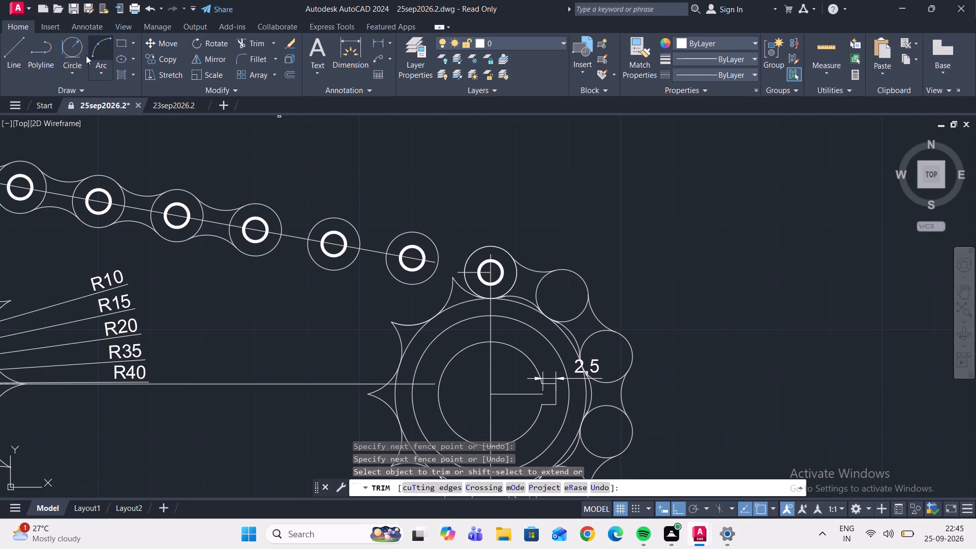
left_click(79, 52)
scroll(273, 216, "up", 2)
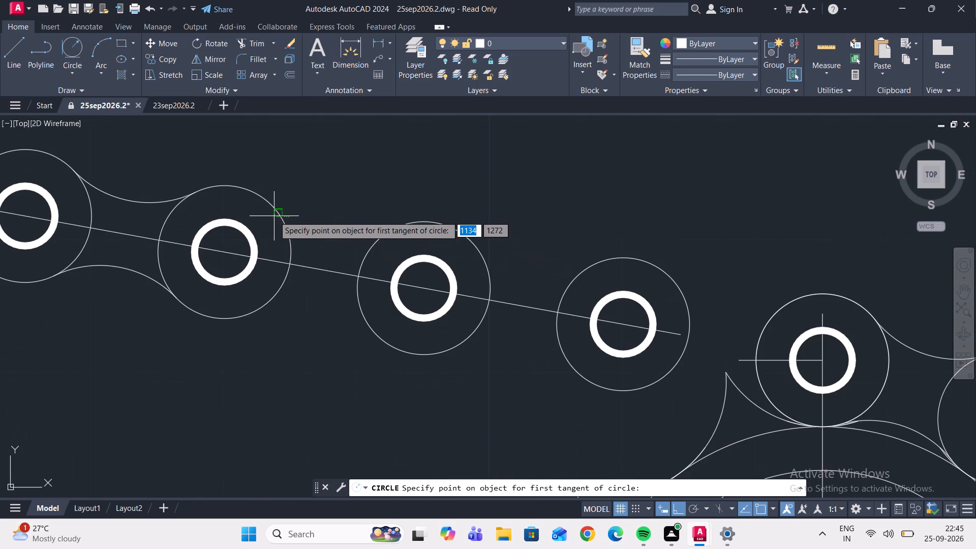
left_click(276, 213)
left_click(371, 241)
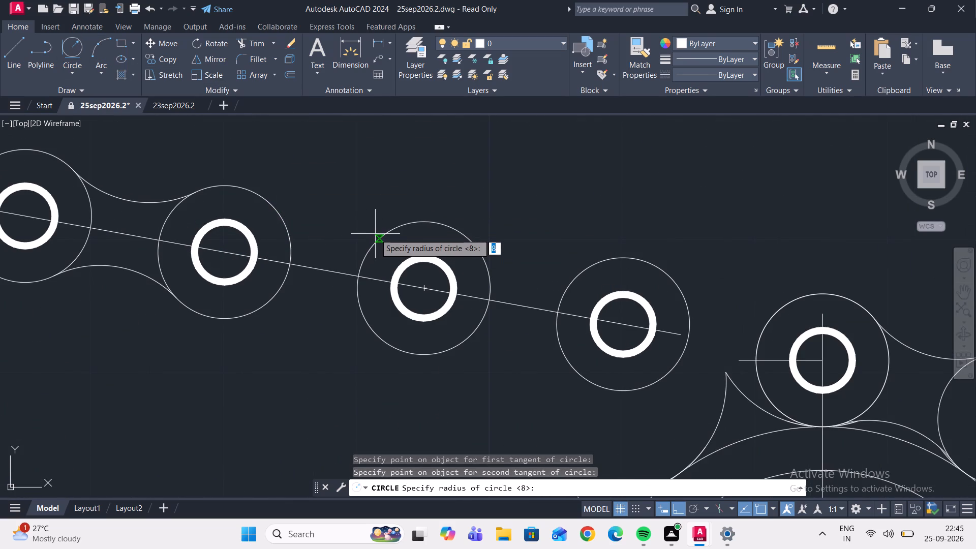
key("Return")
left_click(79, 54)
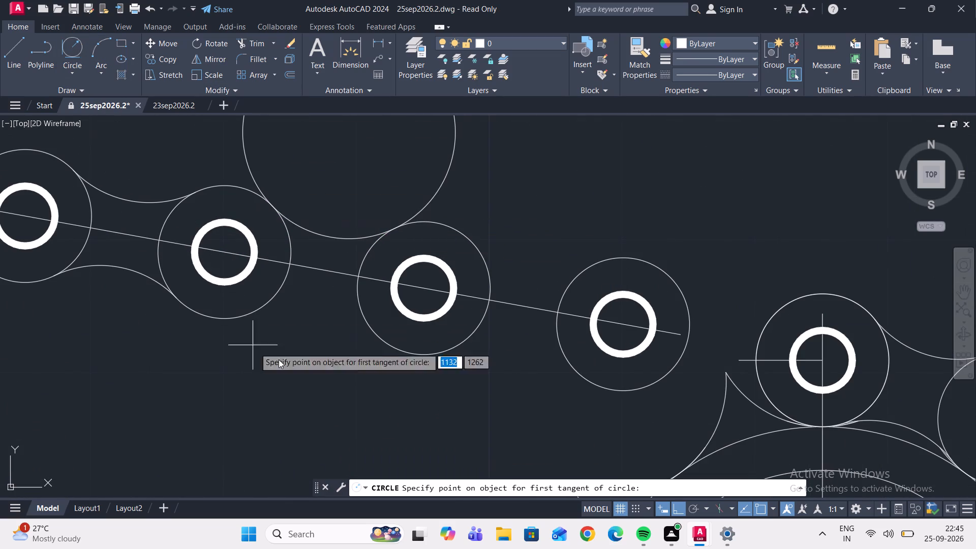
left_click(270, 302)
left_click(374, 330)
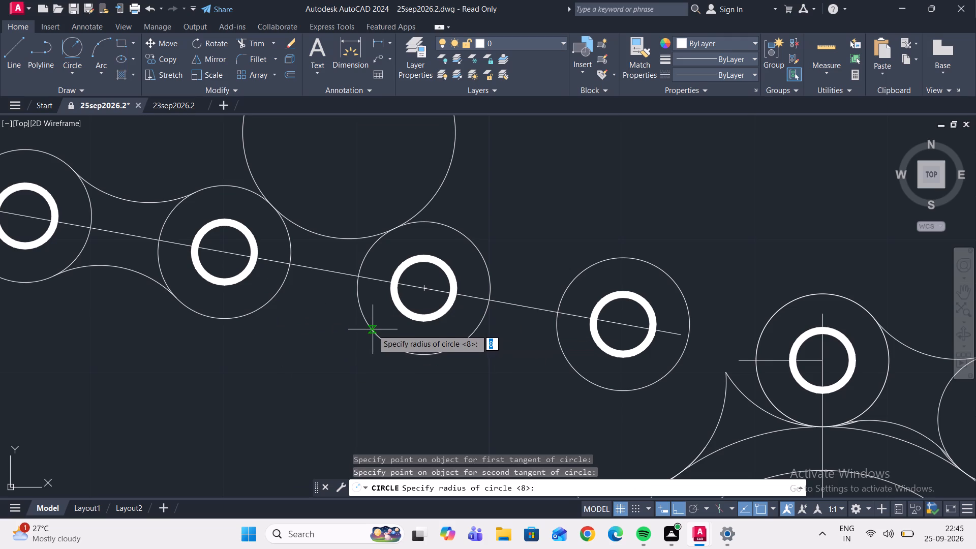
key("Return")
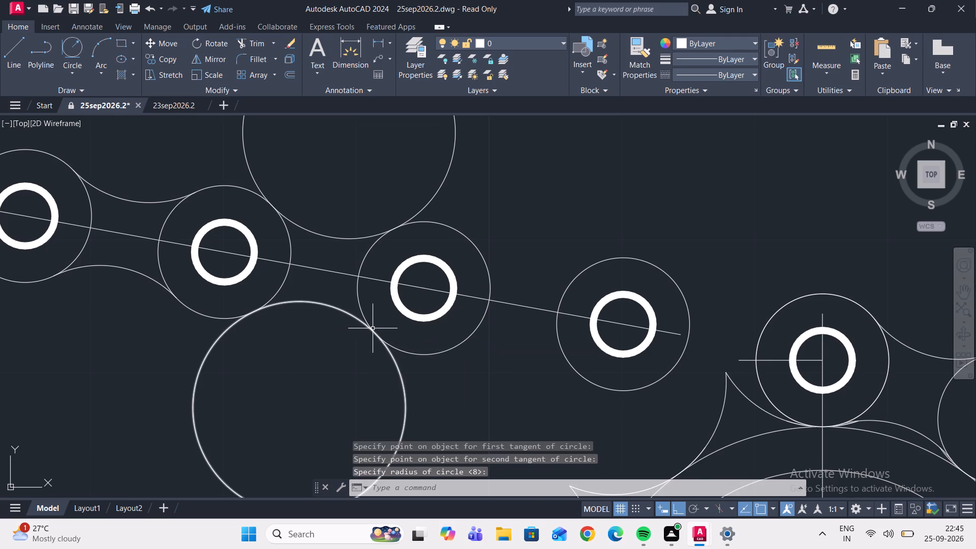
Trim the outer portions of both circles at the sixth and seventh rollers, keeping only the arcs facing the chain line.
scroll(370, 328, "down", 1)
middle_click_drag(363, 343, 345, 382)
scroll(357, 360, "down", 1)
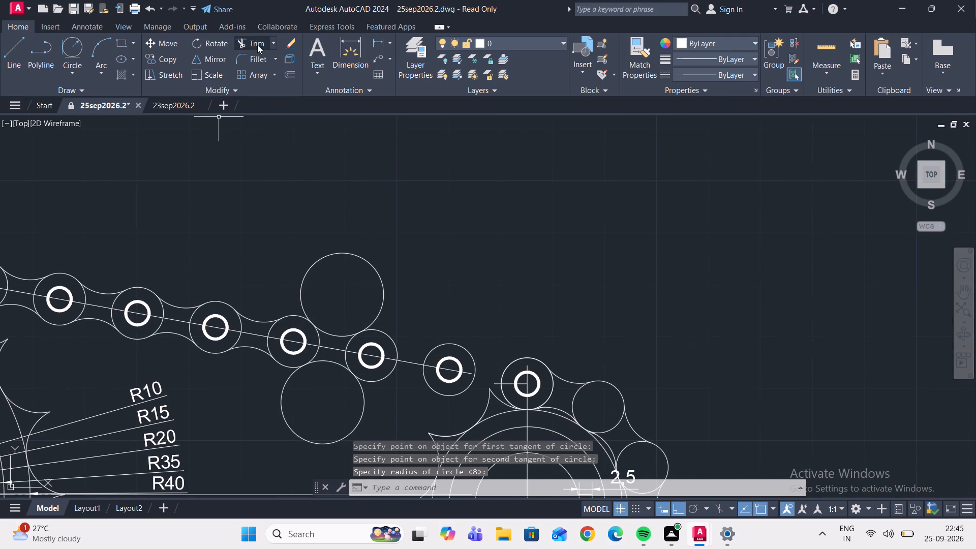
left_click(257, 45)
left_click_drag(359, 311, 294, 233)
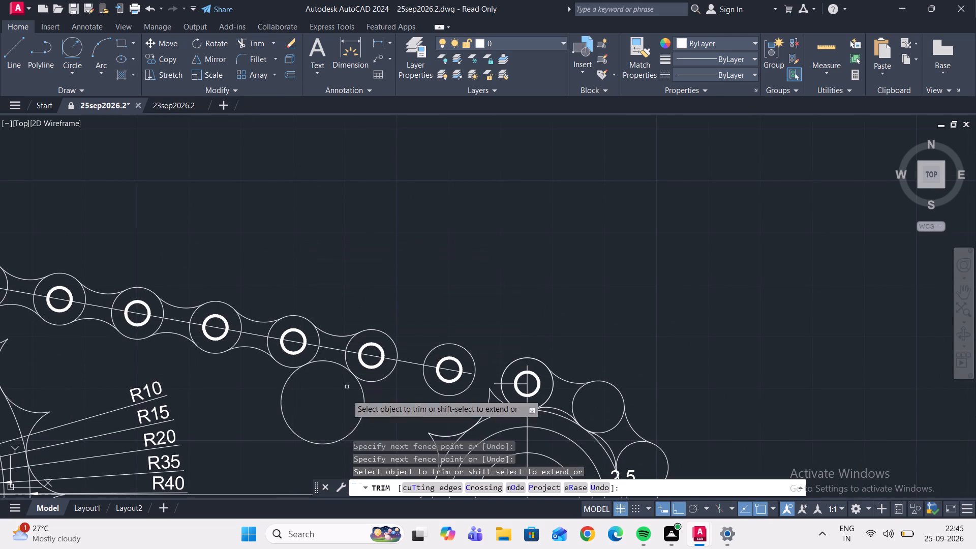
left_click_drag(332, 423, 288, 442)
middle_click_drag(315, 414, 231, 387)
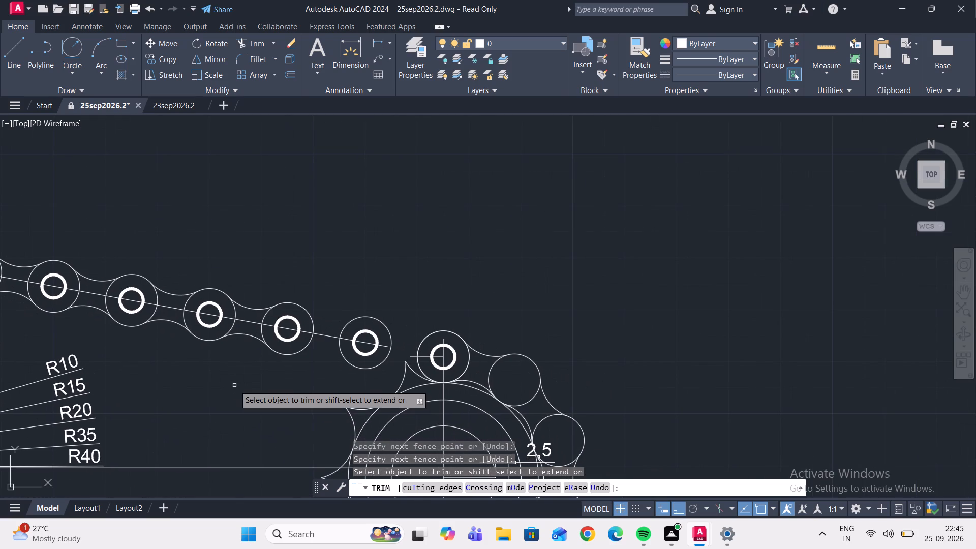
Draw radius 8 circles above and below the sloping line, each tangent to the last two rollers before the small sprocket's top roller.
left_click(73, 60)
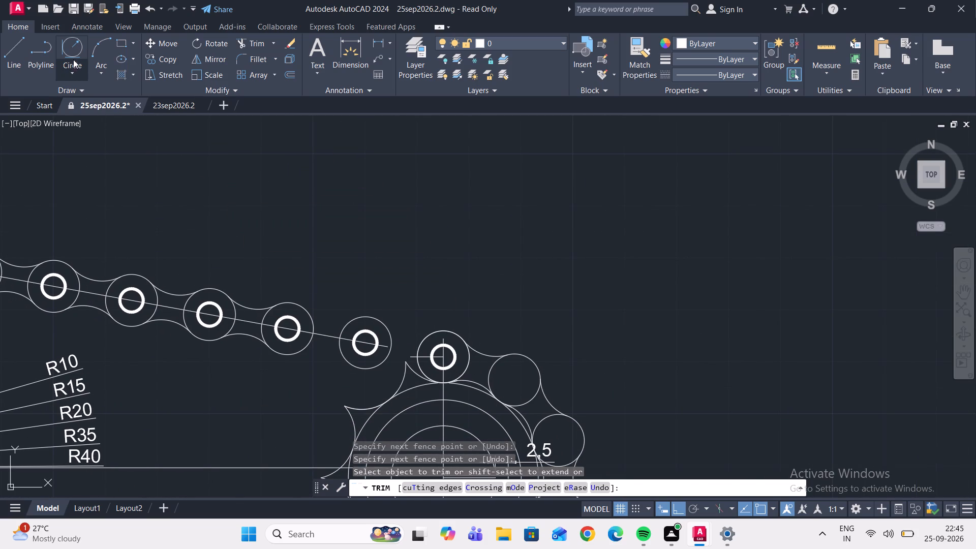
left_click(81, 50)
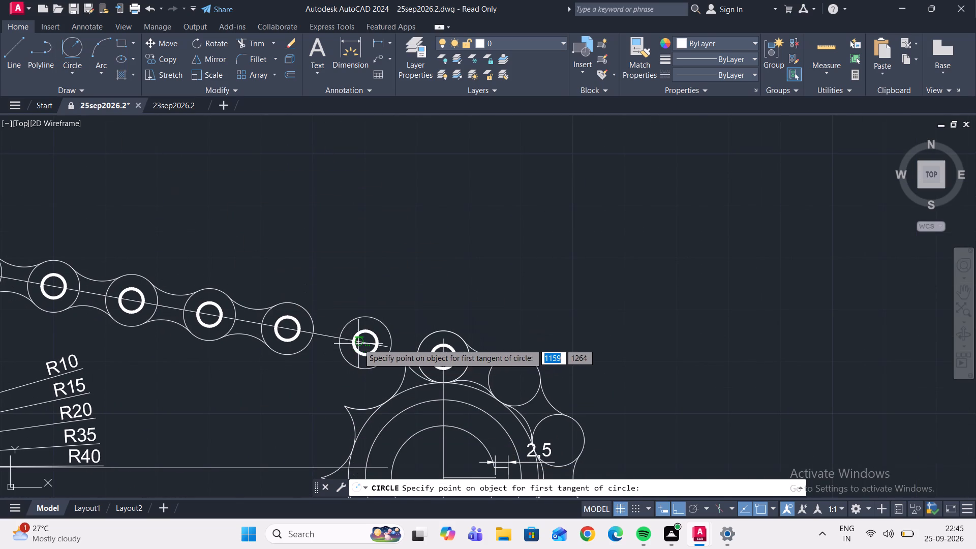
scroll(358, 344, "up", 2)
left_click(223, 265)
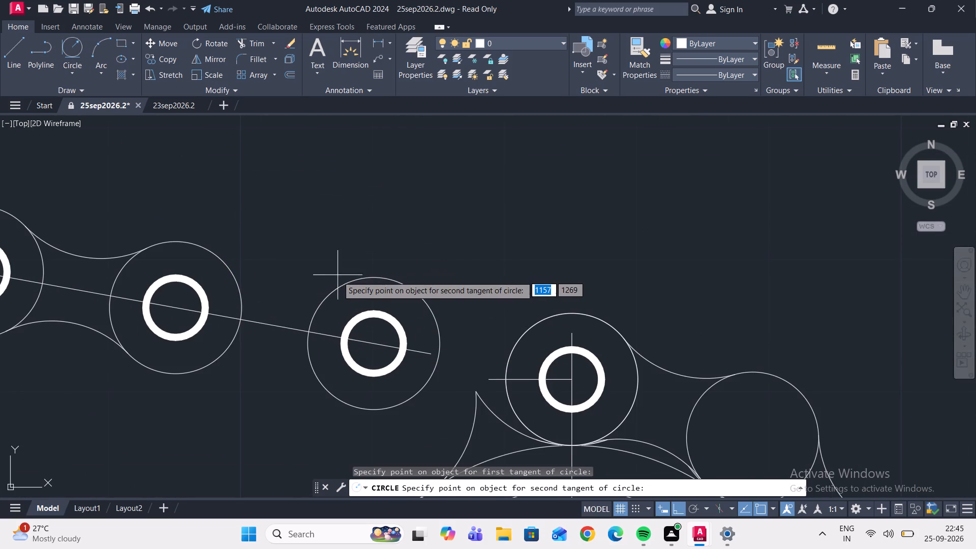
left_click(345, 285)
key("Return")
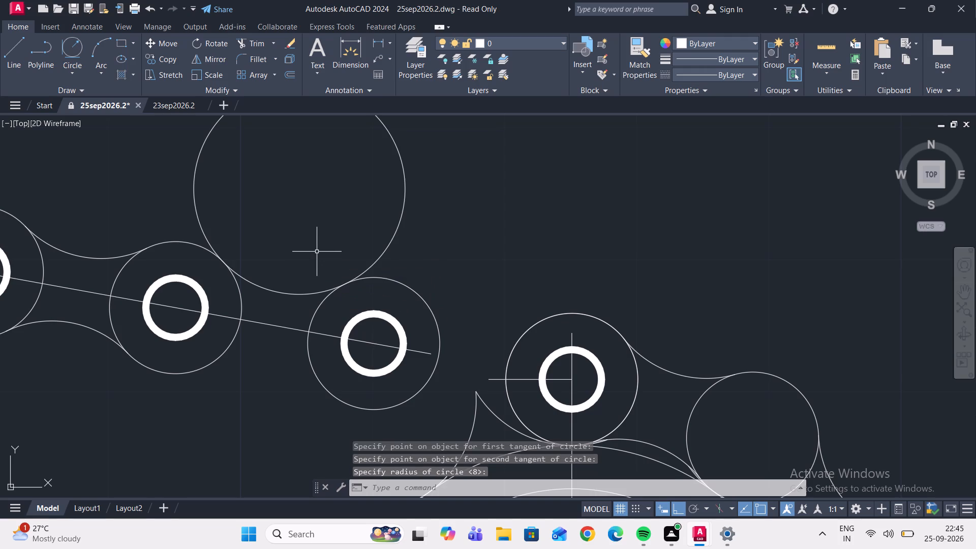
scroll(278, 323, "down", 2)
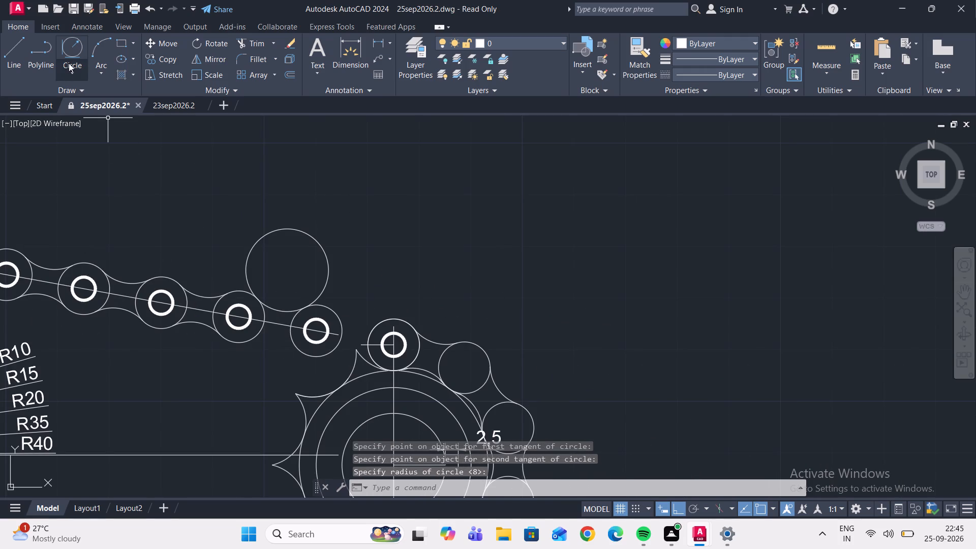
left_click(68, 50)
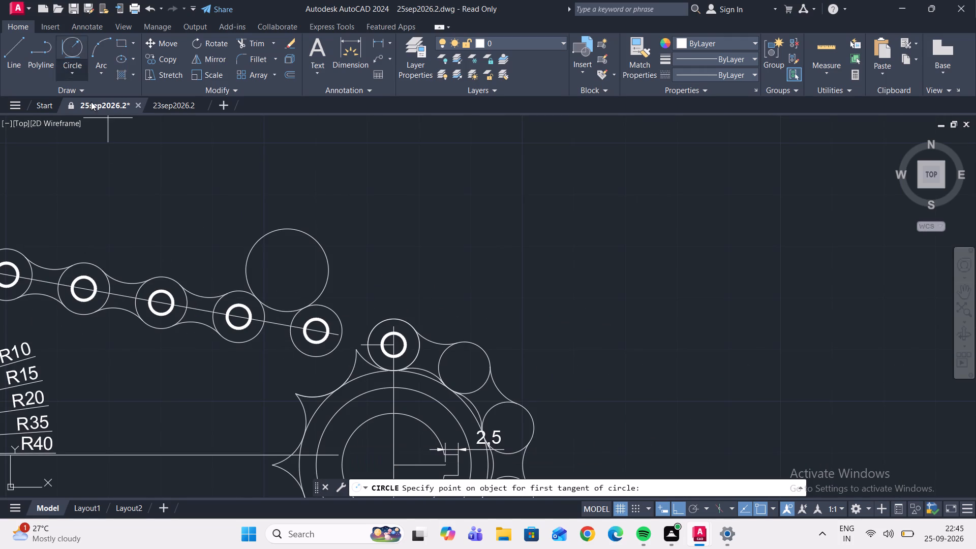
scroll(247, 329, "up", 1)
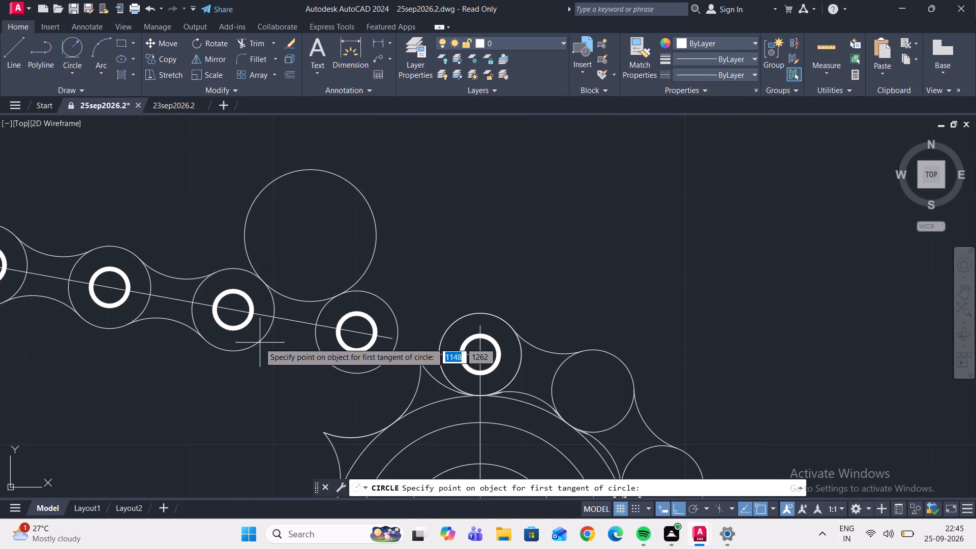
left_click(259, 343)
left_click(340, 367)
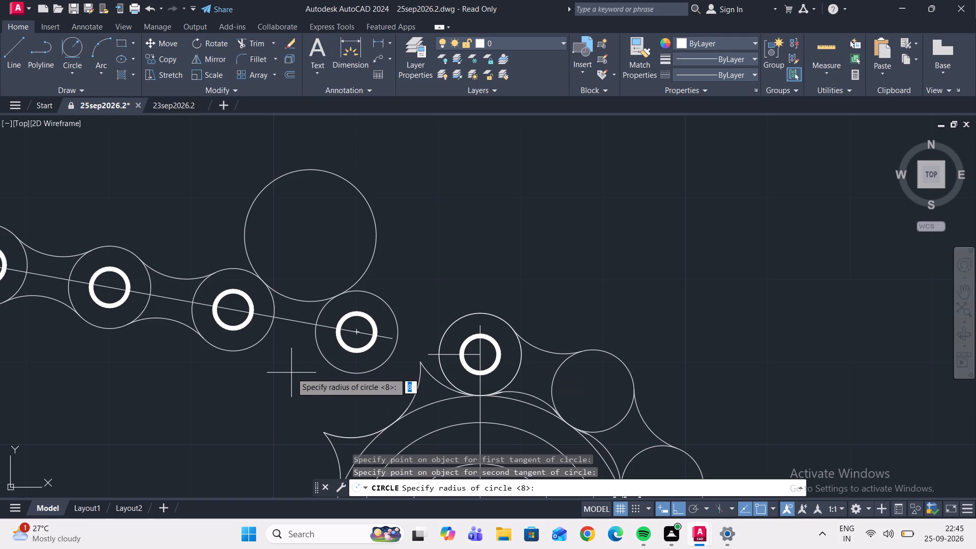
key("Return")
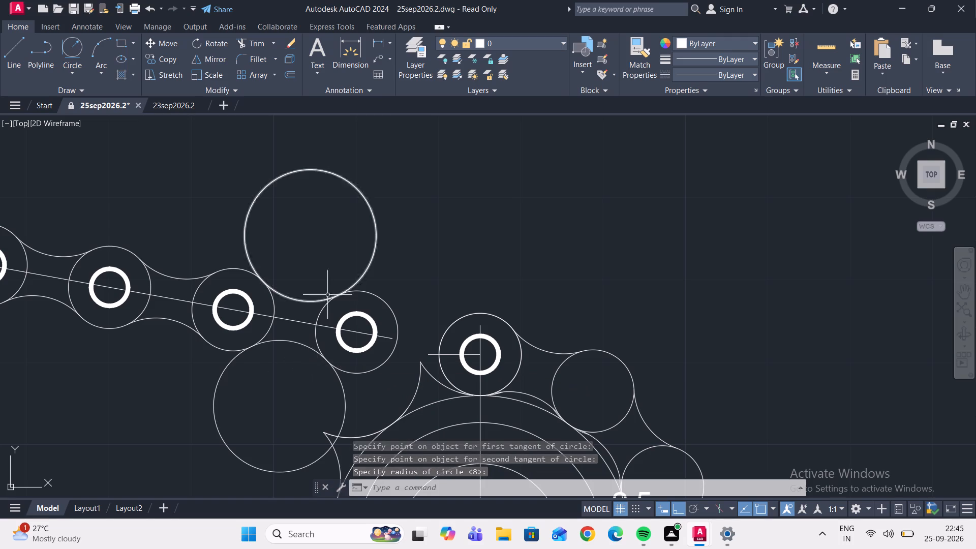
Trim the outer portions of both new circles, keeping only the tangent arcs facing the chain line between those two rollers.
scroll(329, 286, "down", 1)
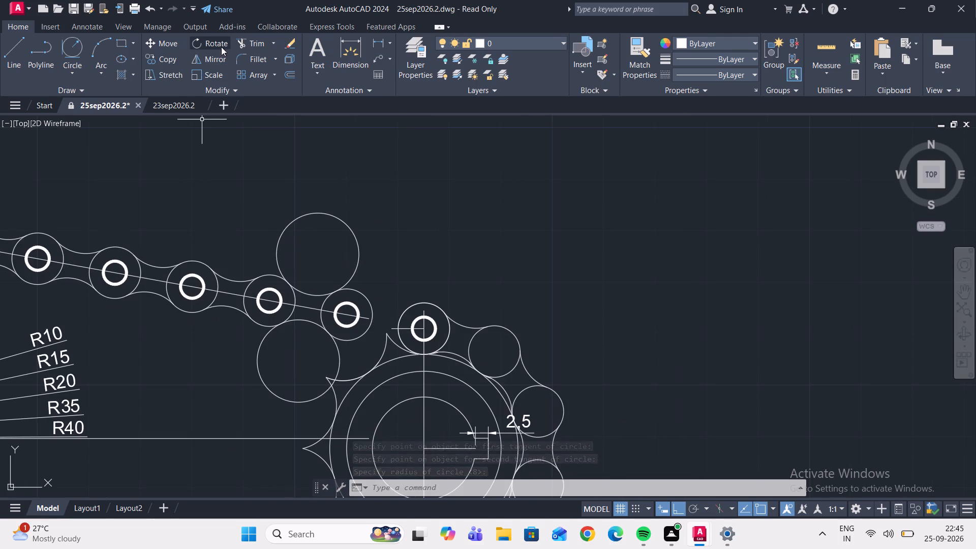
left_click(247, 45)
left_click_drag(329, 235, 267, 187)
scroll(288, 188, "down", 1)
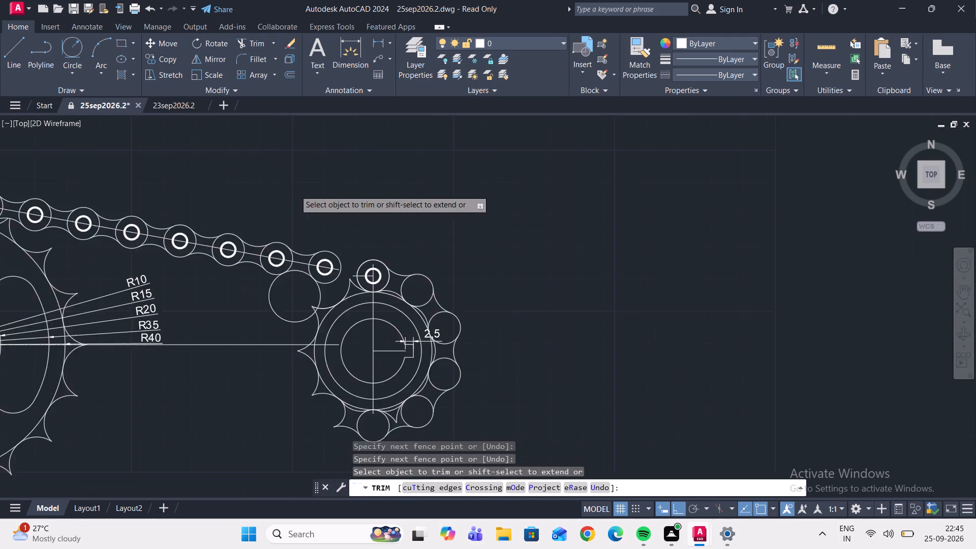
scroll(299, 190, "down", 1)
left_click_drag(288, 258, 260, 273)
scroll(288, 257, "up", 2)
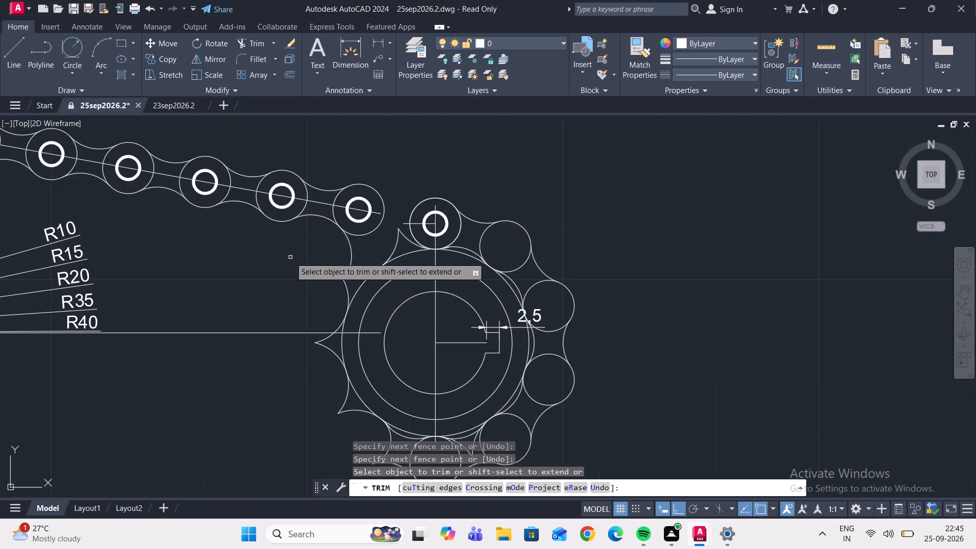
scroll(335, 267, "up", 5)
left_click_drag(361, 301, 427, 351)
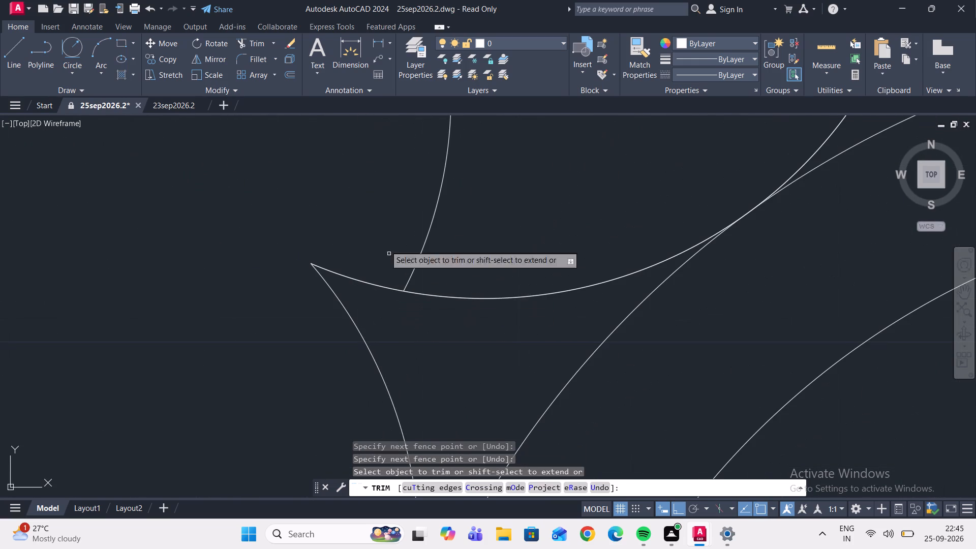
scroll(431, 255, "down", 4)
left_click_drag(416, 231, 456, 235)
scroll(456, 234, "down", 2)
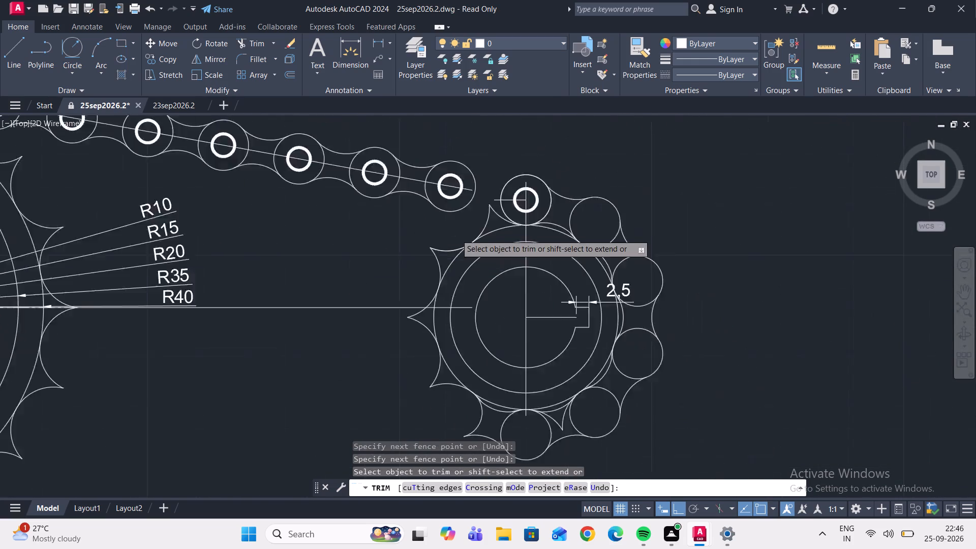
Draw a radius 8 circle above, tangent to the sloping line's last roller and the small sprocket's top roller, and trim it to the lower arc.
middle_click_drag(454, 233, 246, 272)
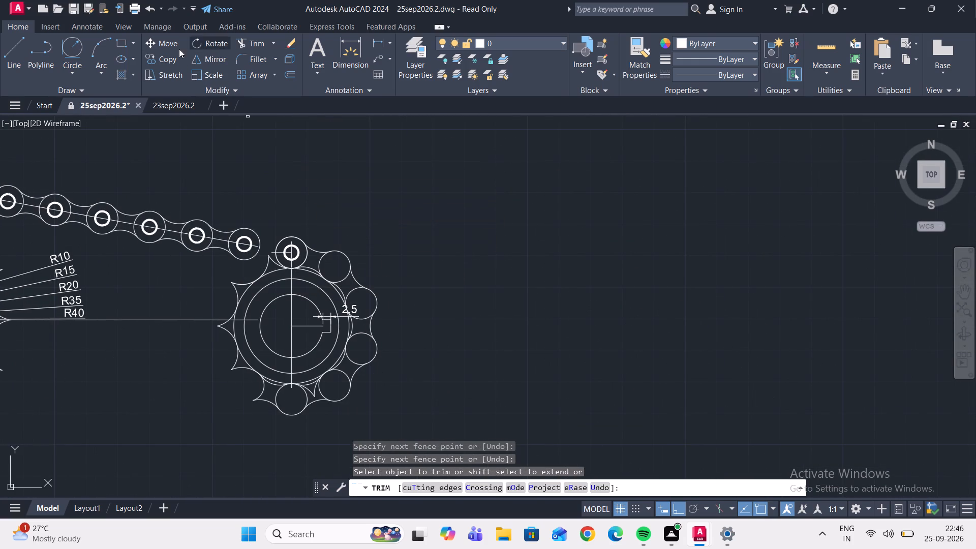
left_click(68, 51)
scroll(266, 246, "up", 2)
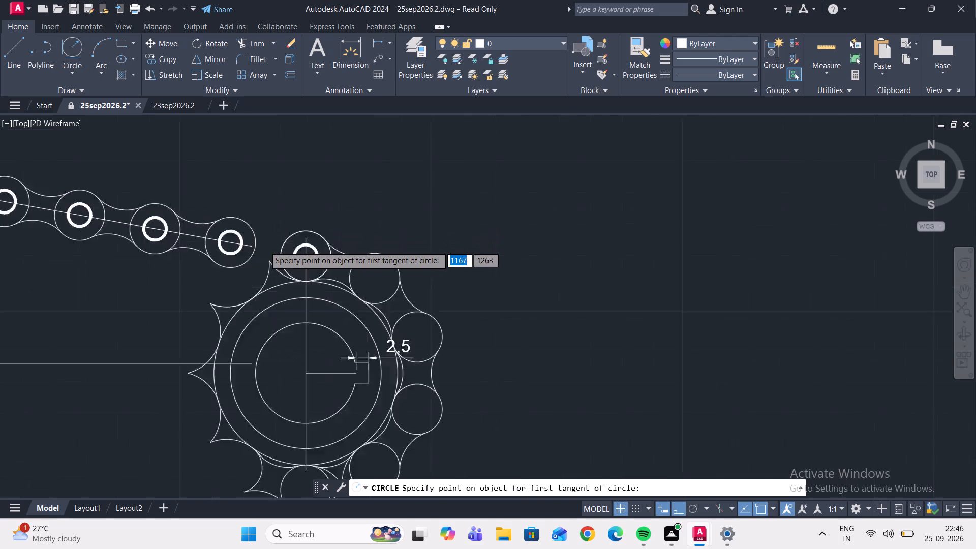
scroll(264, 246, "up", 1)
left_click_drag(234, 205, 246, 211)
left_click(325, 221)
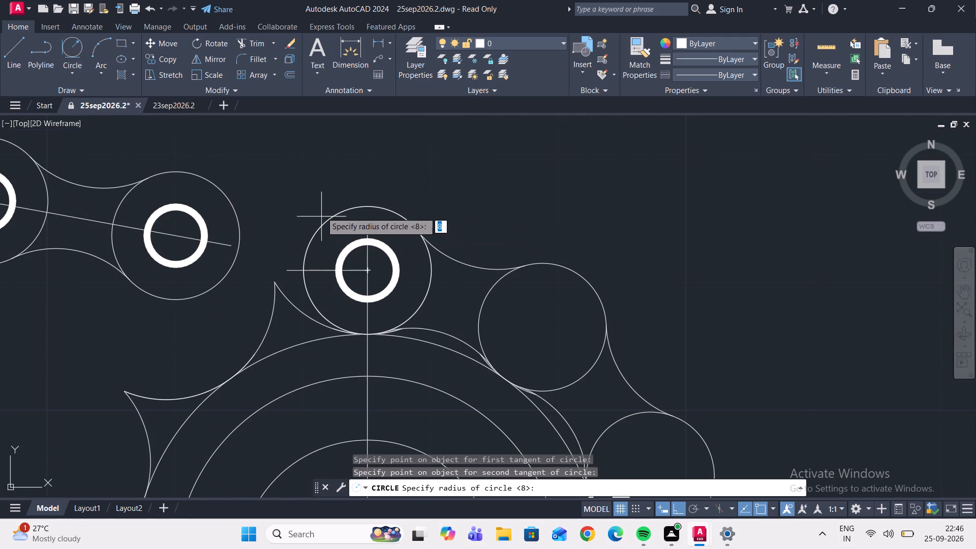
key("Return")
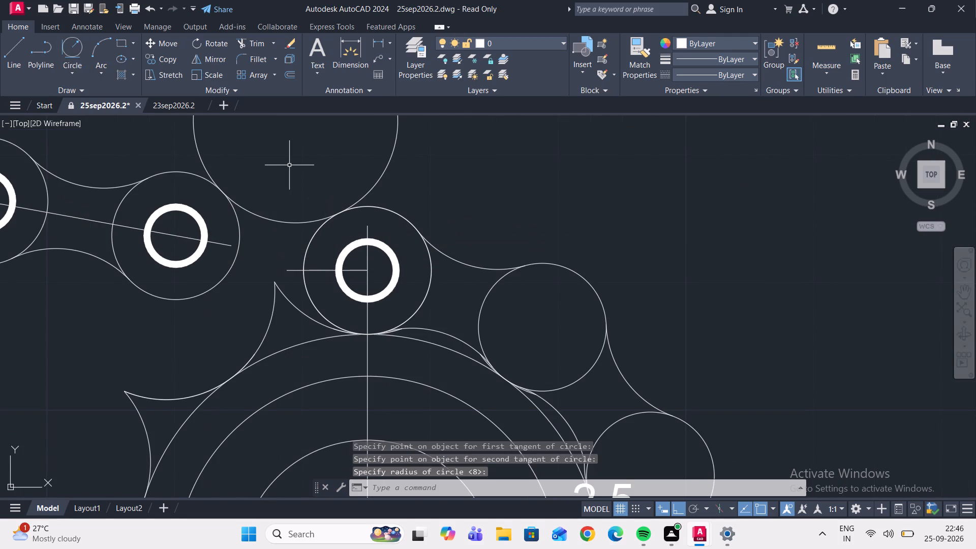
middle_click_drag(289, 165, 246, 248)
scroll(246, 246, "down", 2)
left_click(252, 42)
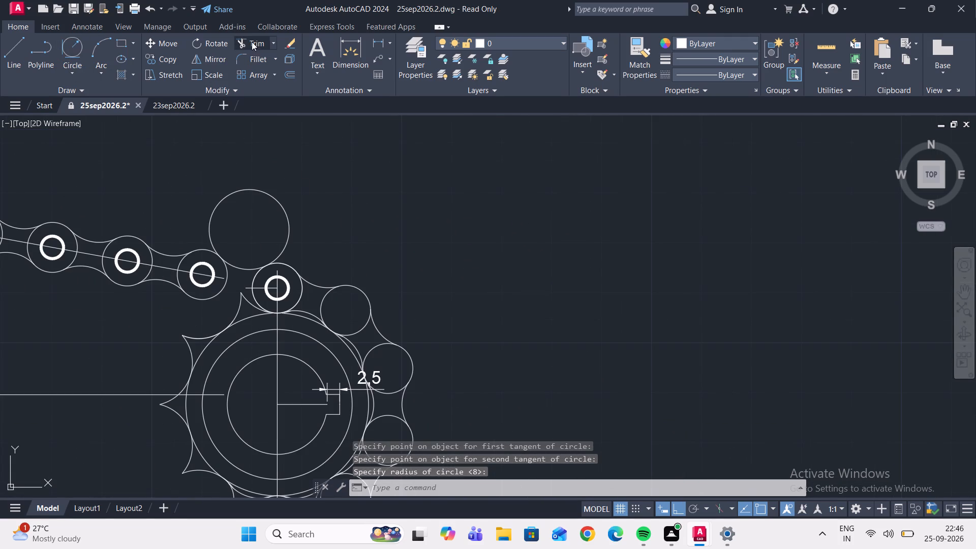
left_click_drag(254, 202, 223, 176)
scroll(233, 170, "down", 2)
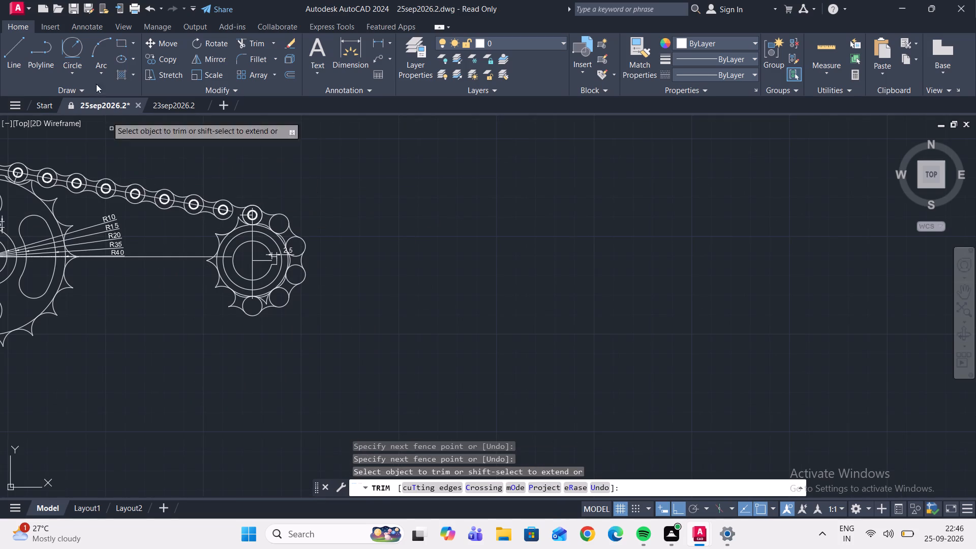
Draw a radius 8 circle below, tangent to the sloping line's last roller and the small sprocket's top roller.
left_click(78, 63)
left_click(76, 51)
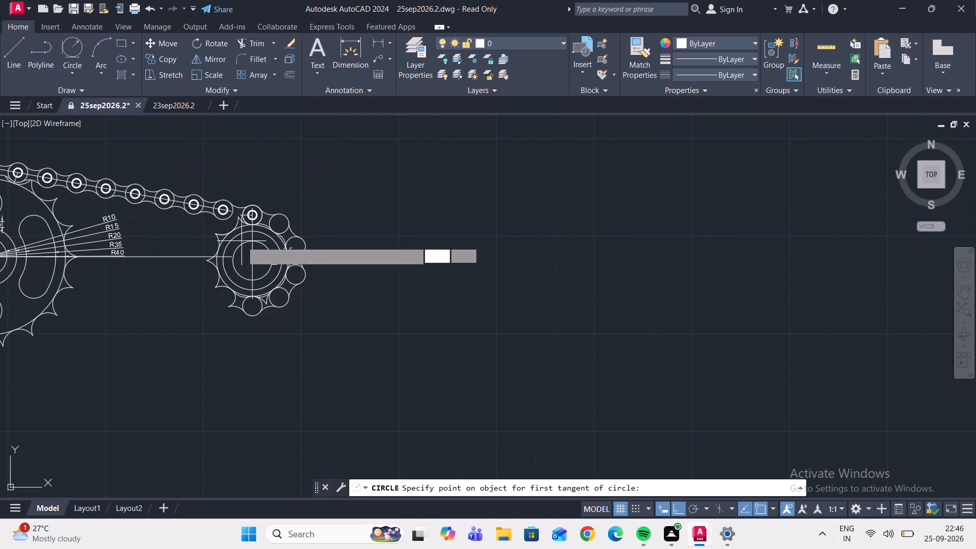
scroll(221, 210, "up", 3)
scroll(230, 251, "up", 2)
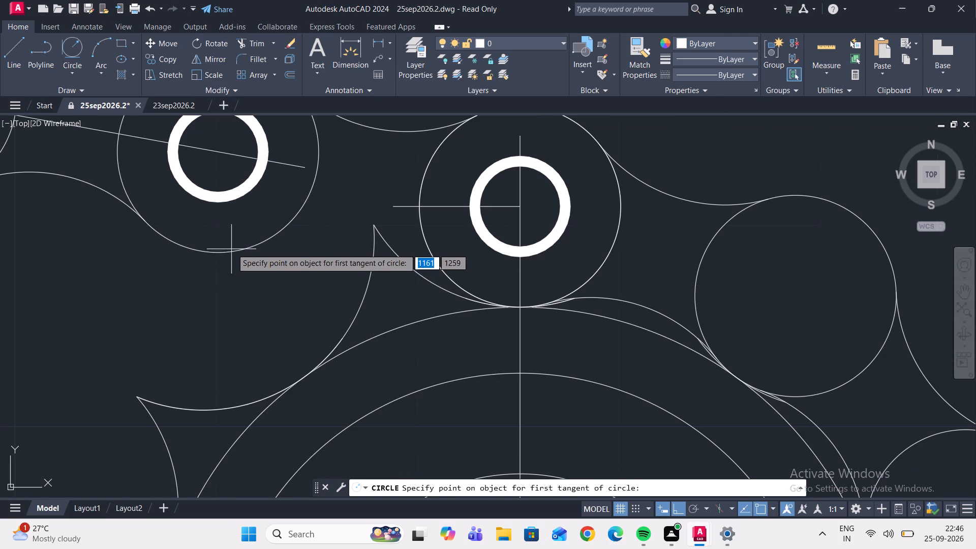
left_click(237, 247)
left_click(434, 258)
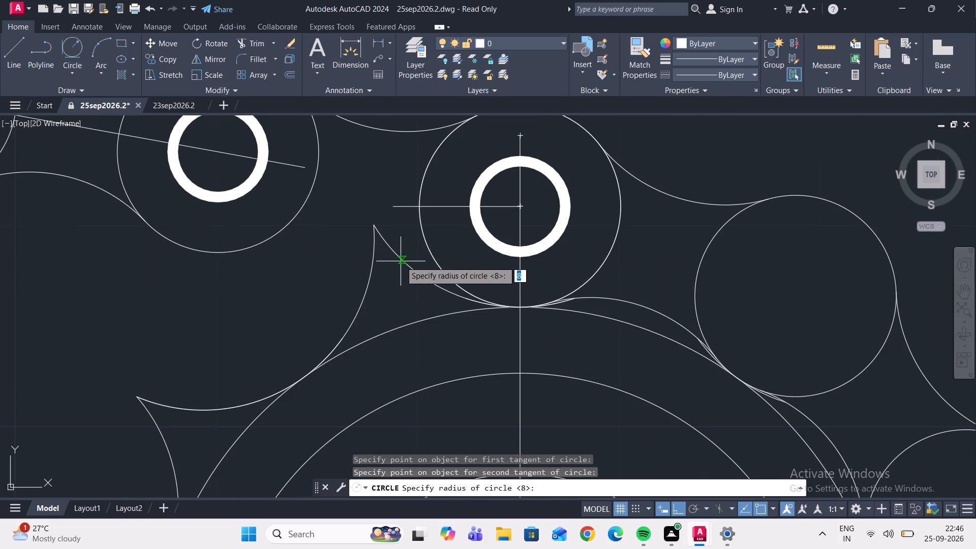
key("Return")
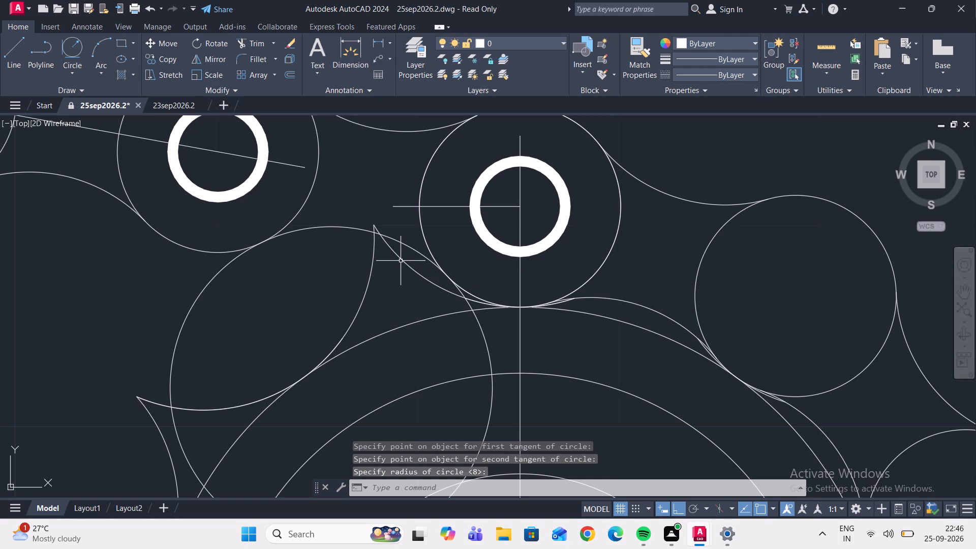
Trim the new lower circle's outer side and bottom portions where it crosses the small sprocket's teeth, rings and bore.
left_click(261, 42)
left_click_drag(232, 306, 216, 306)
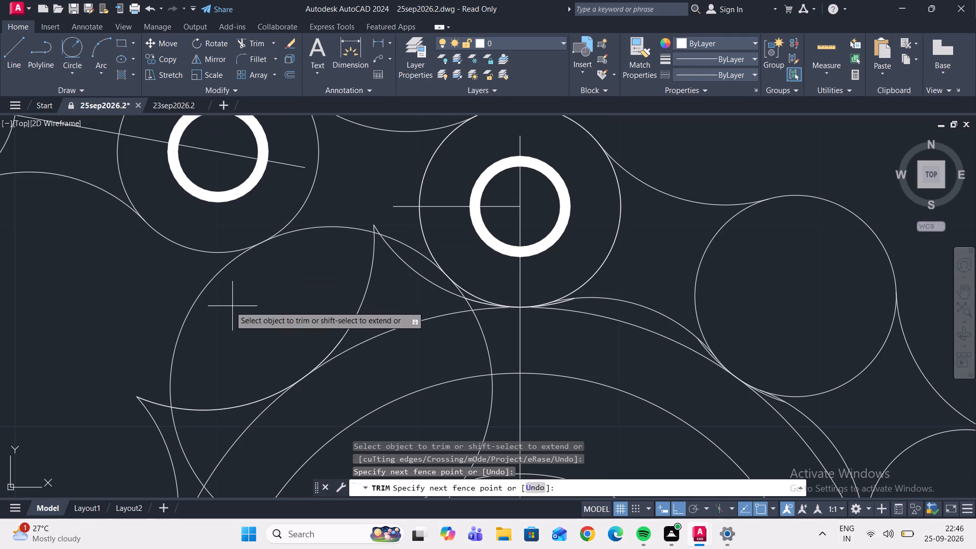
left_click_drag(216, 306, 137, 308)
middle_click_drag(197, 426, 239, 297)
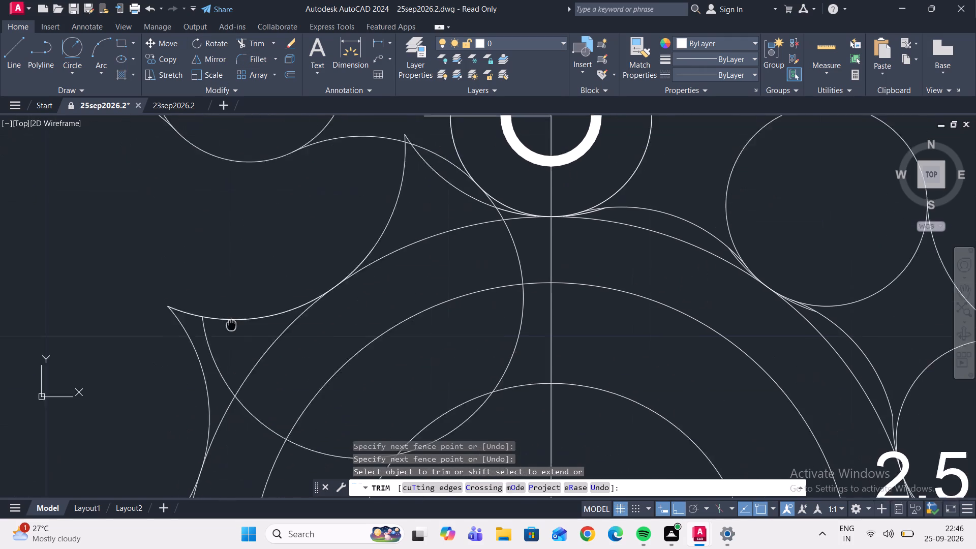
middle_click_drag(239, 297, 251, 266)
scroll(251, 308, "up", 1)
left_click_drag(247, 305, 232, 339)
left_click_drag(287, 355, 276, 401)
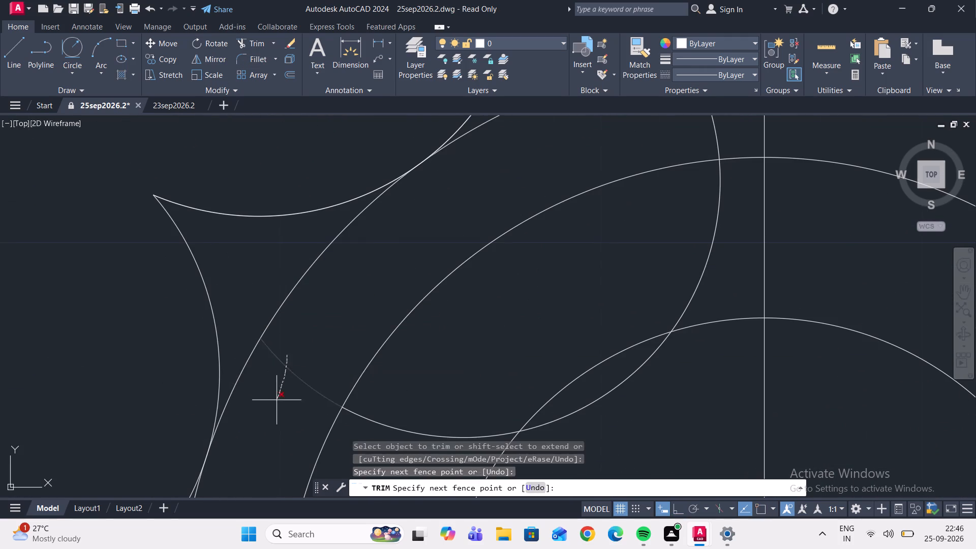
left_click_drag(276, 401, 276, 401)
scroll(307, 323, "down", 2)
scroll(346, 365, "up", 1)
left_click_drag(355, 348, 345, 402)
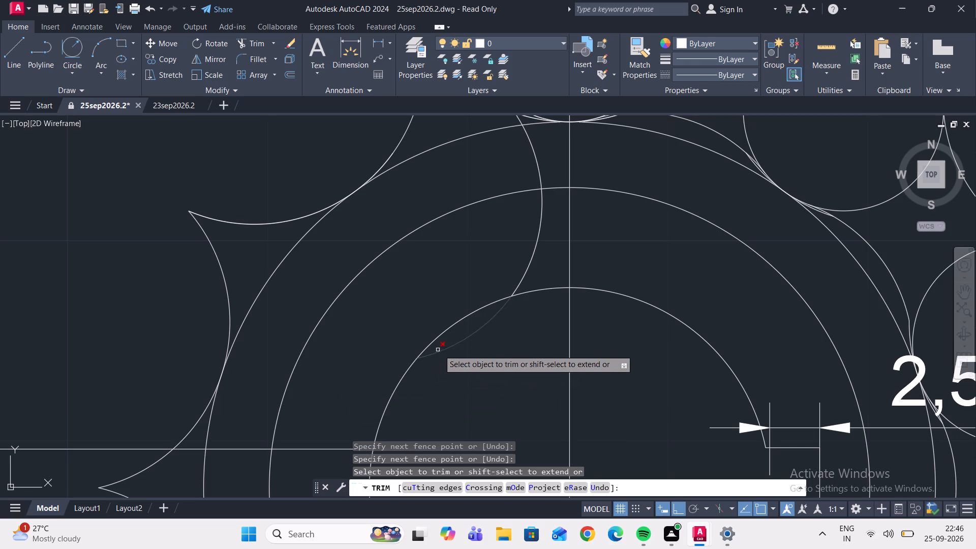
left_click_drag(446, 348, 455, 371)
Trim the circle's remaining portions inside the small sprocket up to the top roller, leaving only the tangent arc between the rollers.
left_click_drag(543, 239, 511, 263)
middle_click_drag(512, 262, 420, 420)
left_click_drag(447, 314, 407, 333)
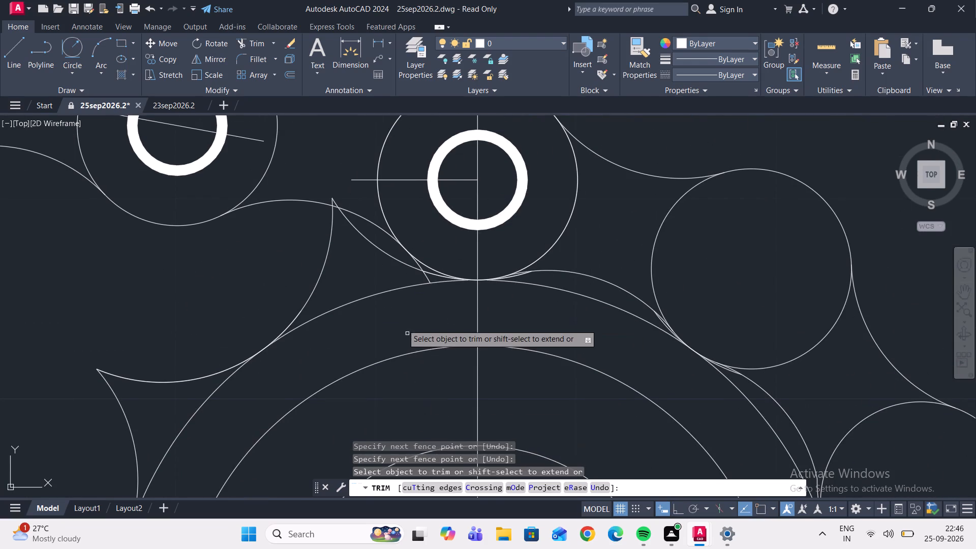
middle_click_drag(409, 321, 394, 351)
scroll(407, 307, "up", 4)
left_click_drag(447, 315, 403, 337)
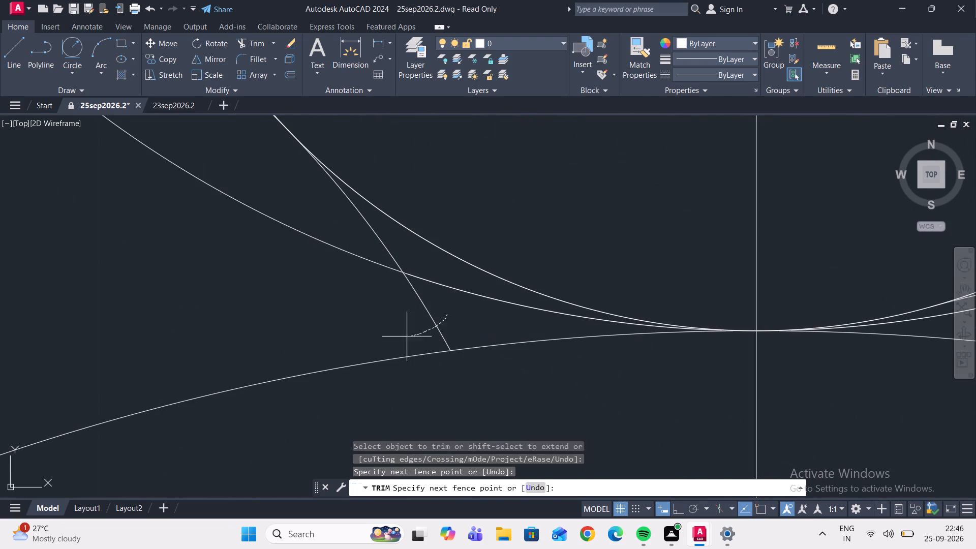
left_click_drag(403, 337, 372, 337)
left_click_drag(378, 227, 320, 216)
scroll(309, 203, "down", 2)
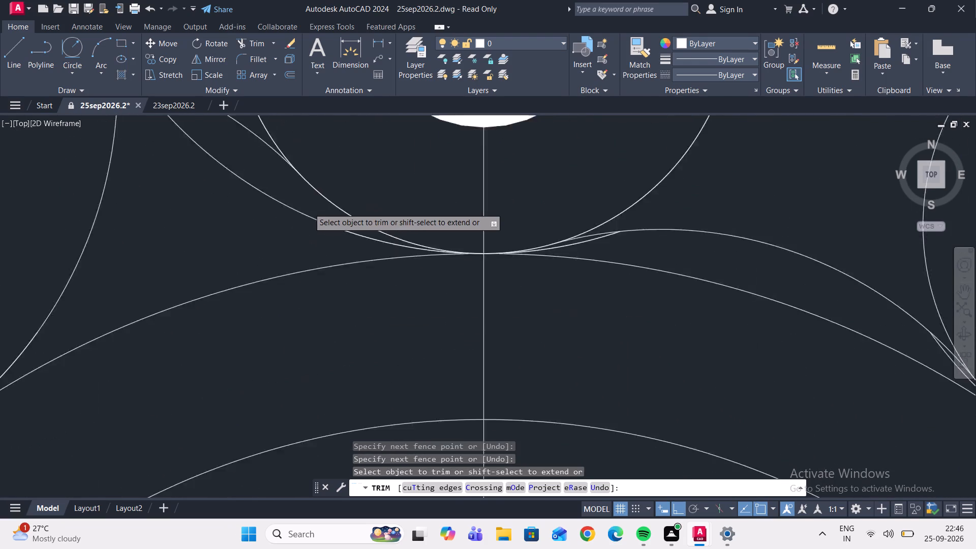
Trim the small sprocket's tooth tip where it protrudes above the new lower chain arc.
scroll(309, 210, "down", 1)
scroll(243, 223, "down", 2)
middle_click_drag(245, 222, 239, 278)
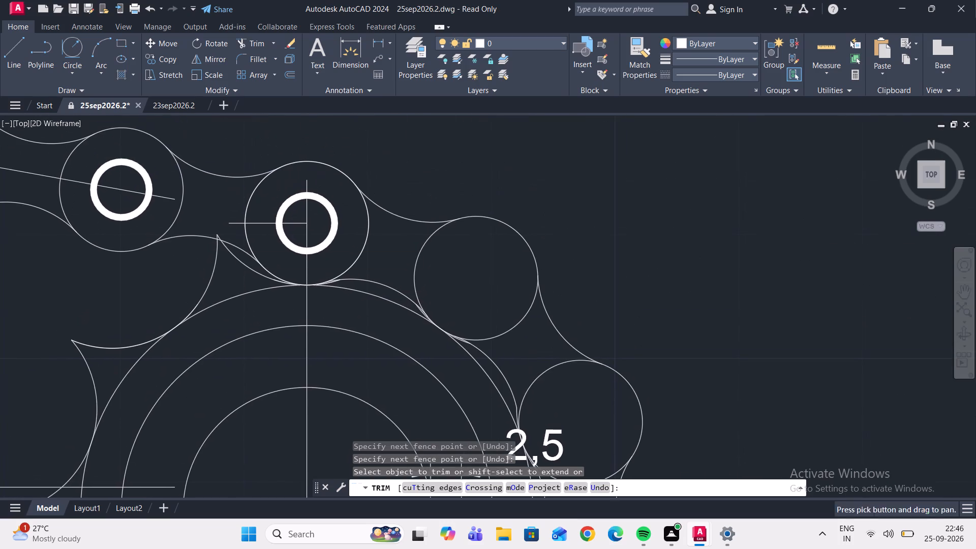
scroll(223, 240, "up", 3)
left_click(202, 230)
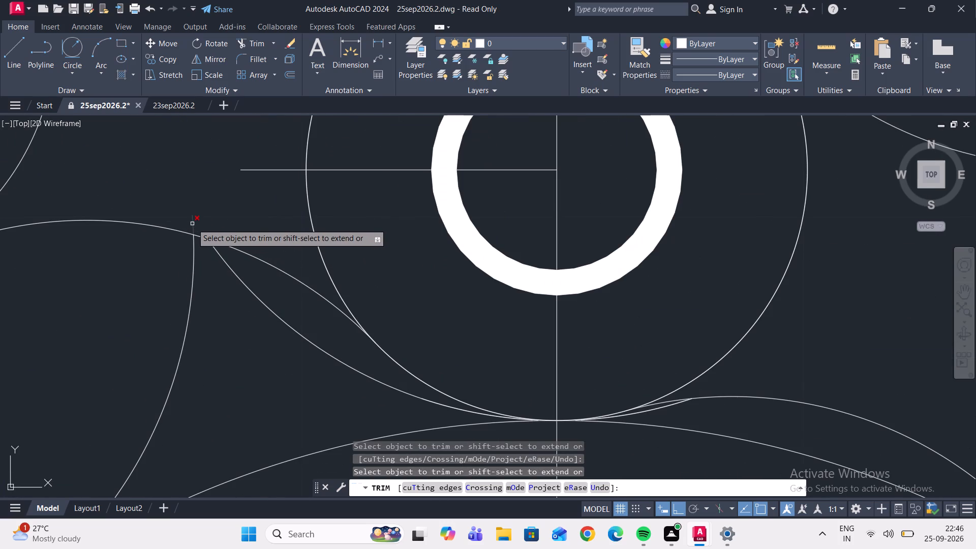
left_click(192, 224)
scroll(188, 211, "down", 4)
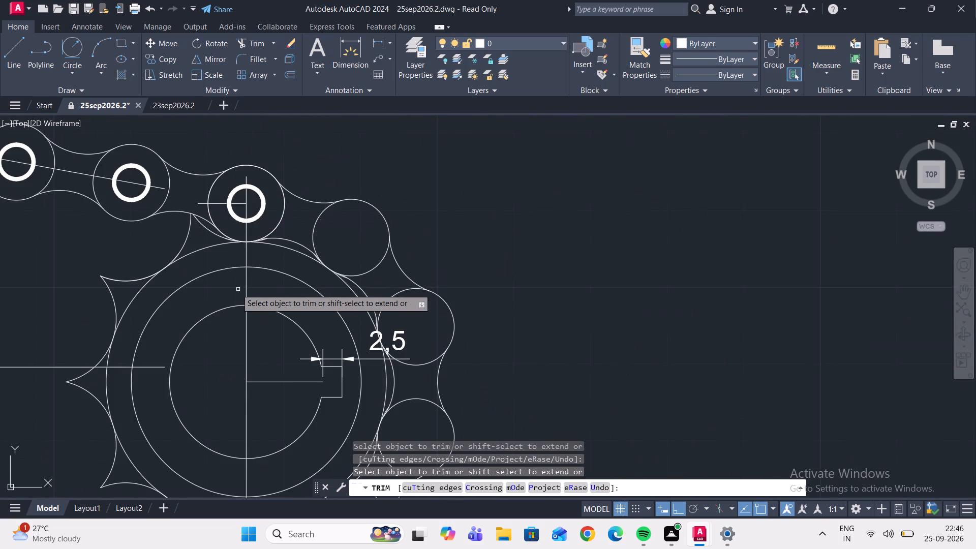
scroll(232, 277, "down", 3)
scroll(266, 269, "up", 3)
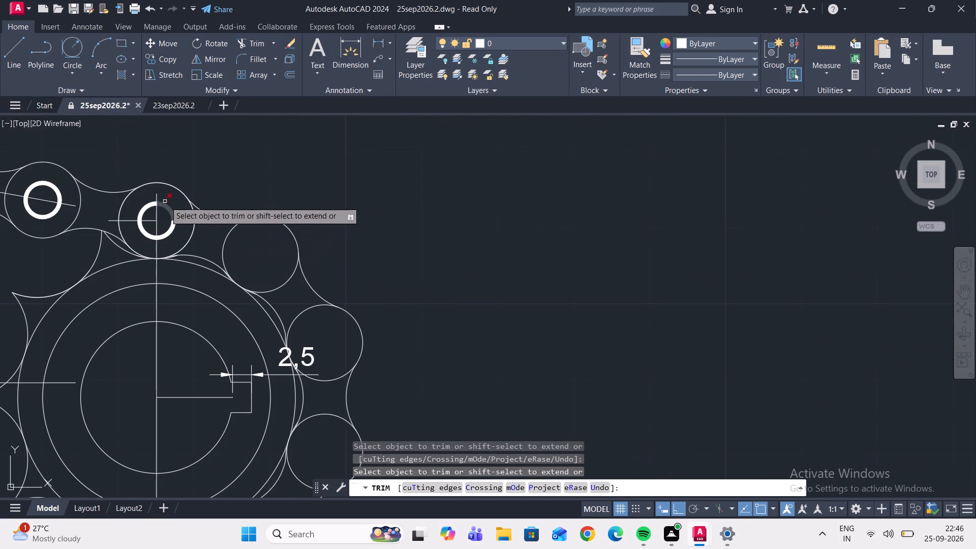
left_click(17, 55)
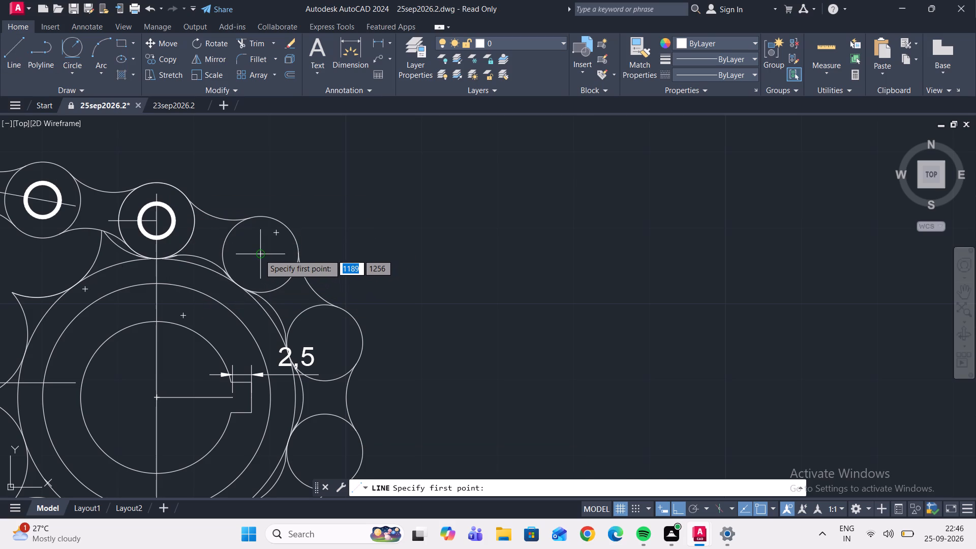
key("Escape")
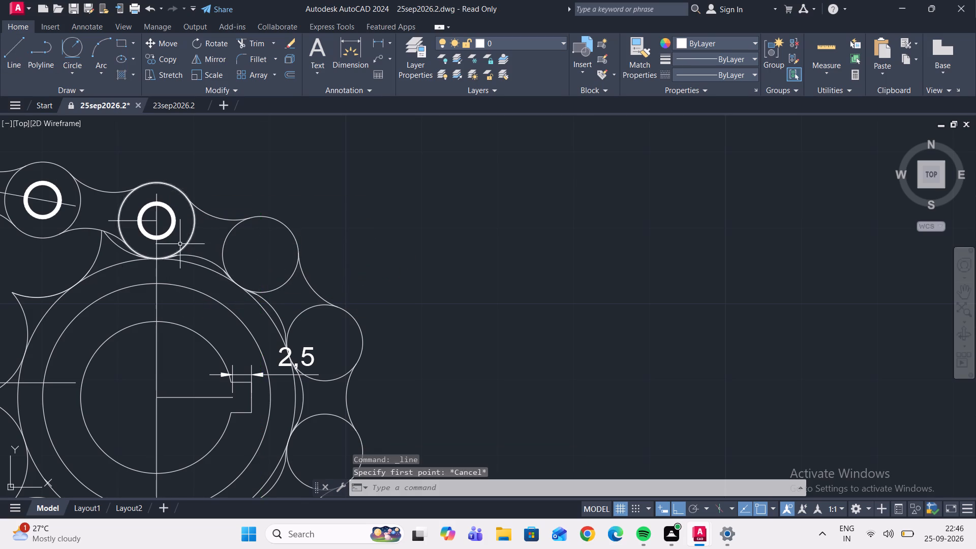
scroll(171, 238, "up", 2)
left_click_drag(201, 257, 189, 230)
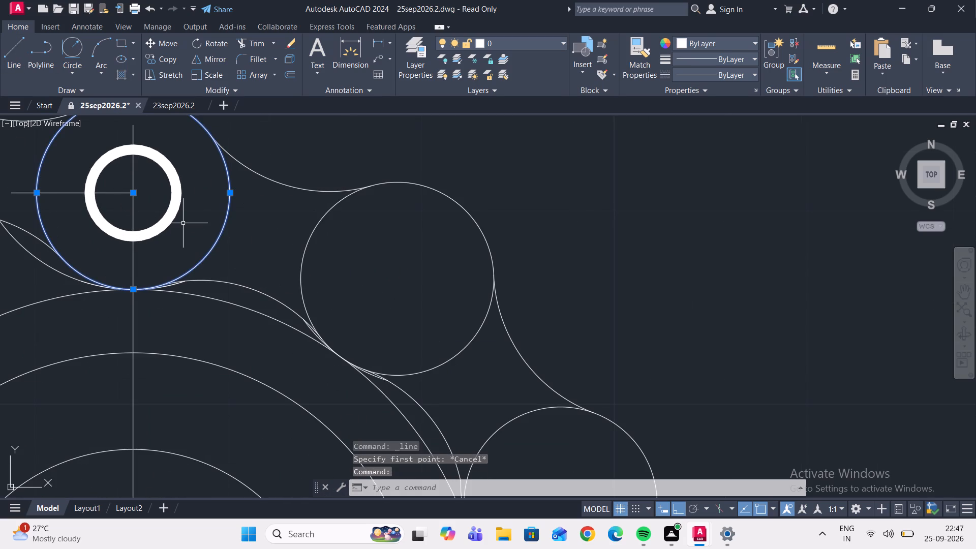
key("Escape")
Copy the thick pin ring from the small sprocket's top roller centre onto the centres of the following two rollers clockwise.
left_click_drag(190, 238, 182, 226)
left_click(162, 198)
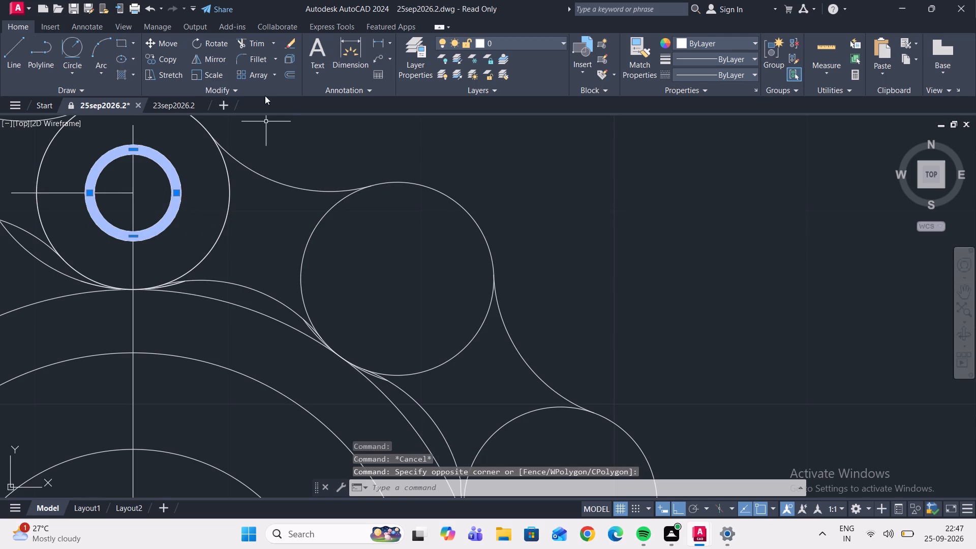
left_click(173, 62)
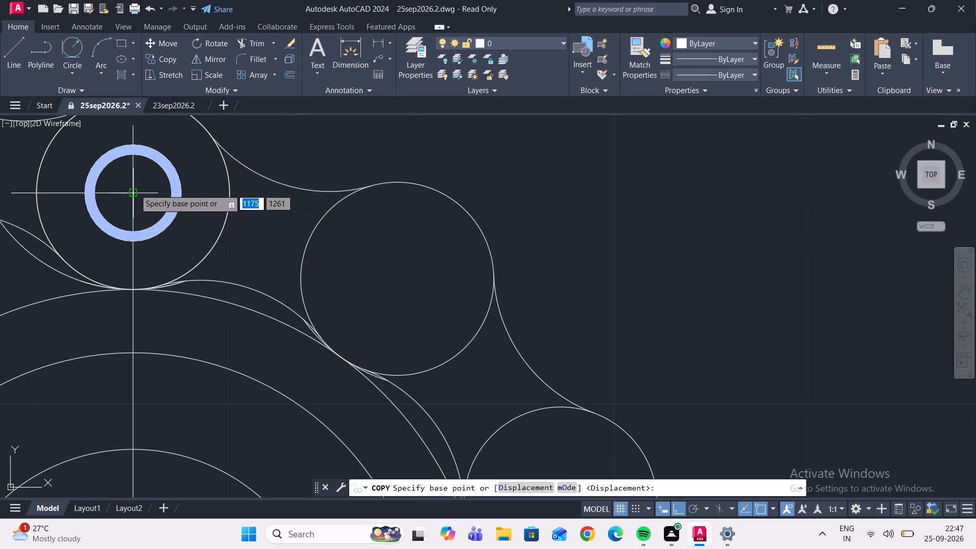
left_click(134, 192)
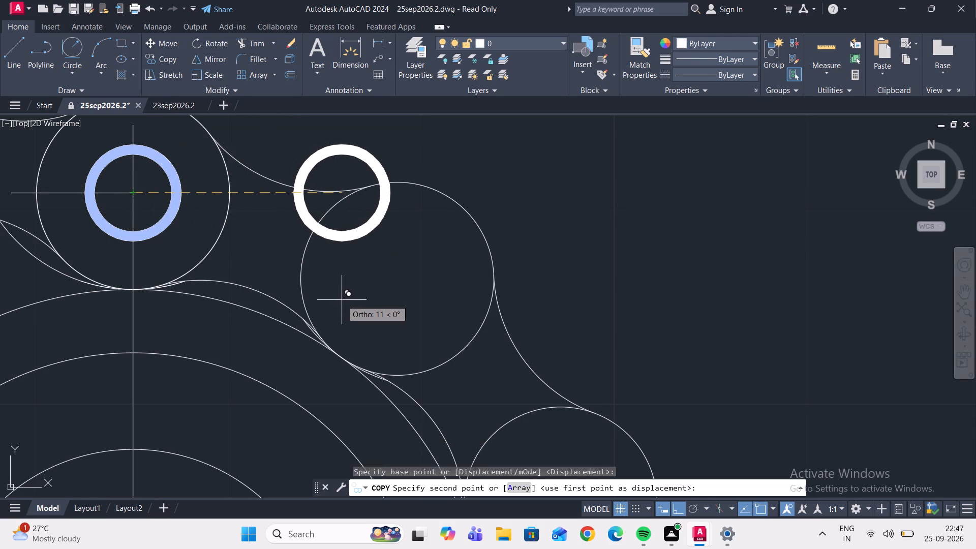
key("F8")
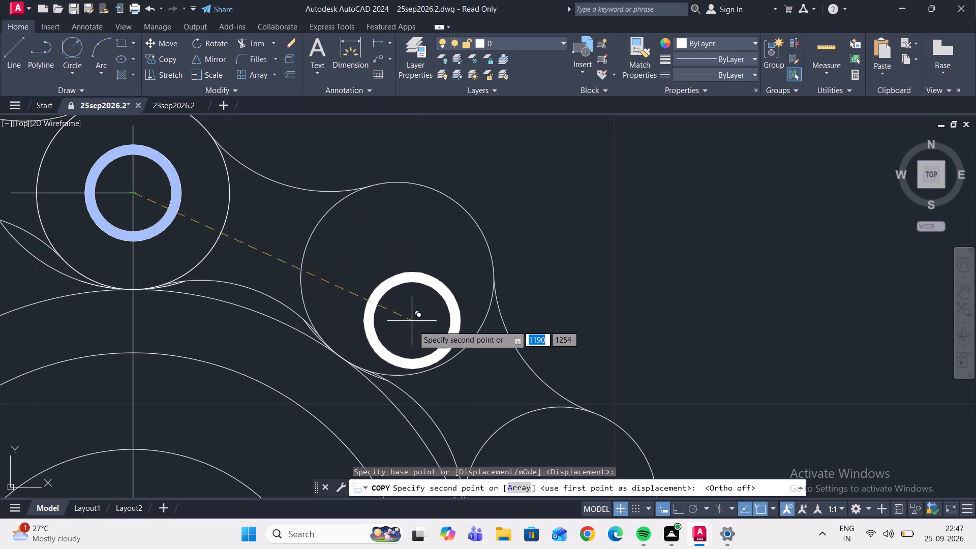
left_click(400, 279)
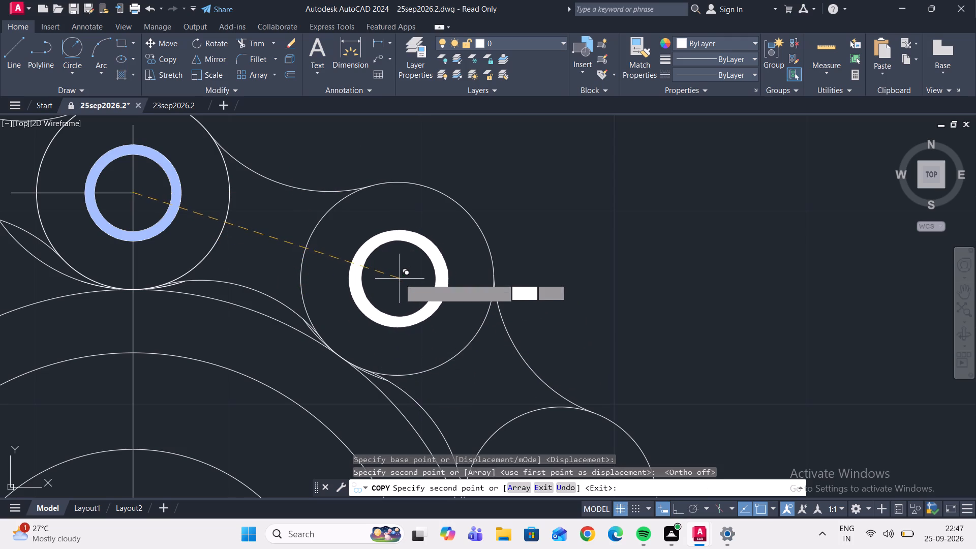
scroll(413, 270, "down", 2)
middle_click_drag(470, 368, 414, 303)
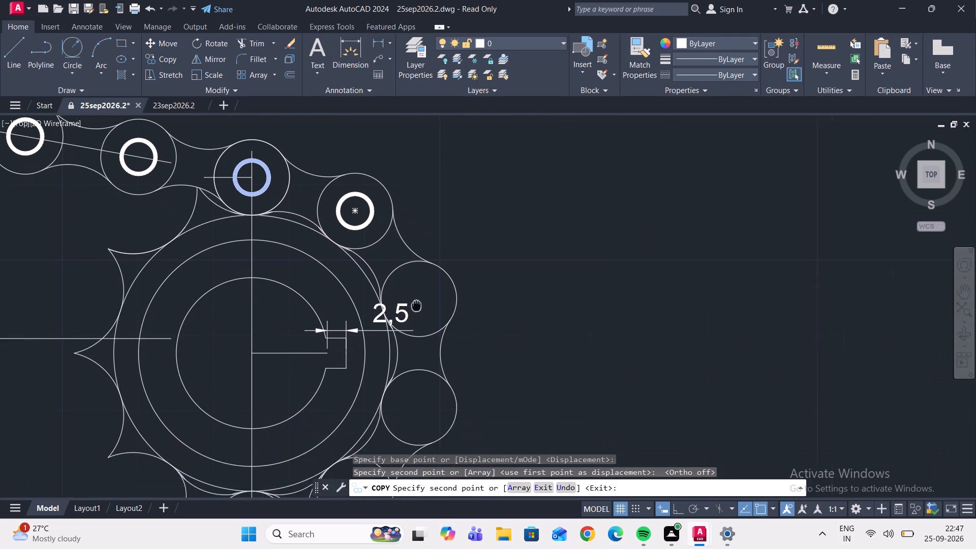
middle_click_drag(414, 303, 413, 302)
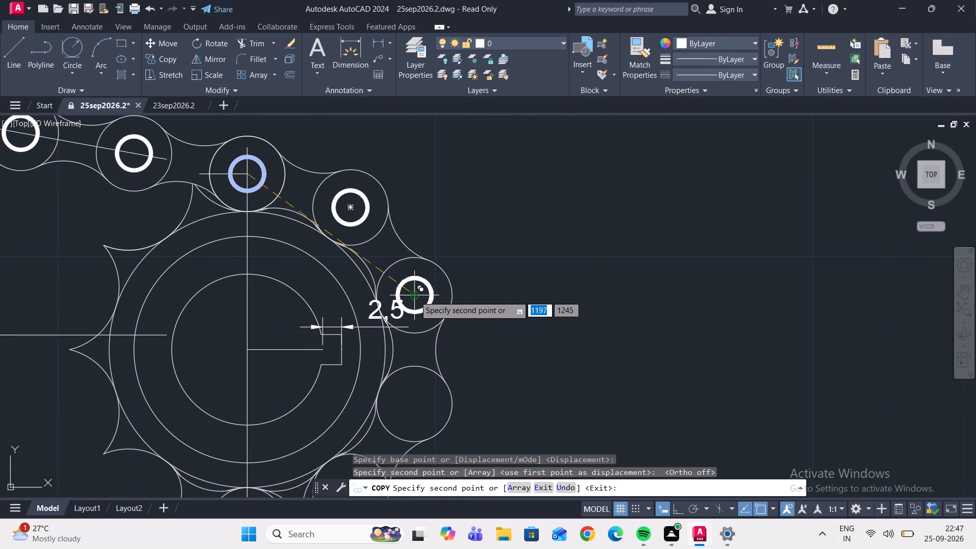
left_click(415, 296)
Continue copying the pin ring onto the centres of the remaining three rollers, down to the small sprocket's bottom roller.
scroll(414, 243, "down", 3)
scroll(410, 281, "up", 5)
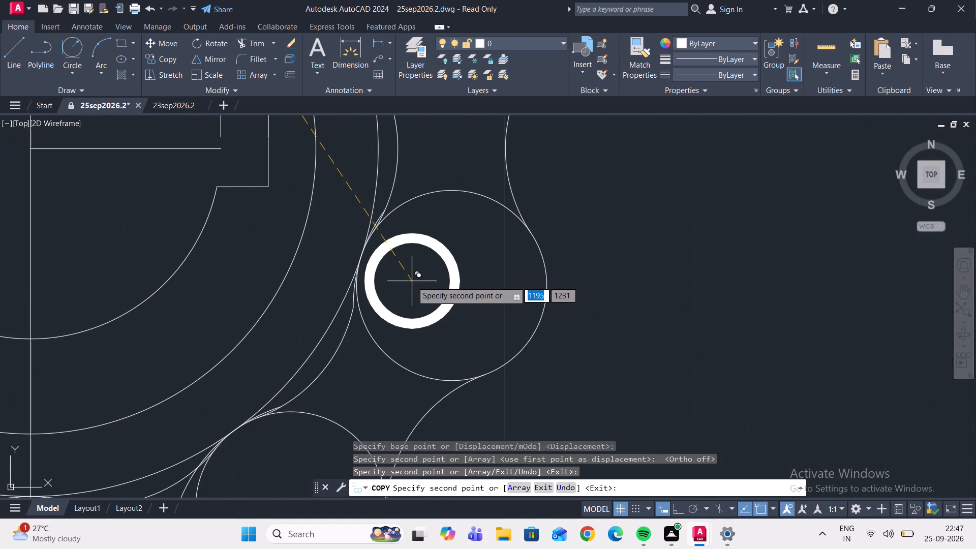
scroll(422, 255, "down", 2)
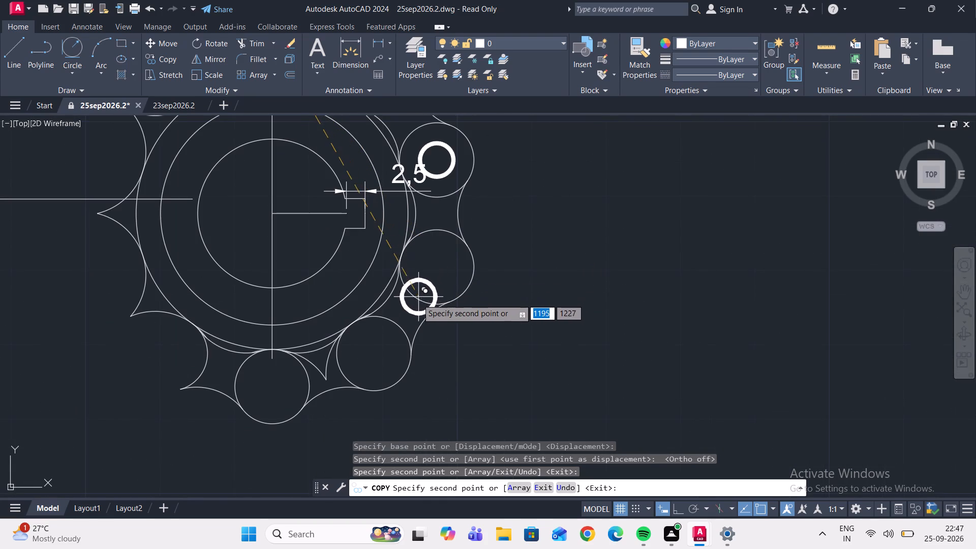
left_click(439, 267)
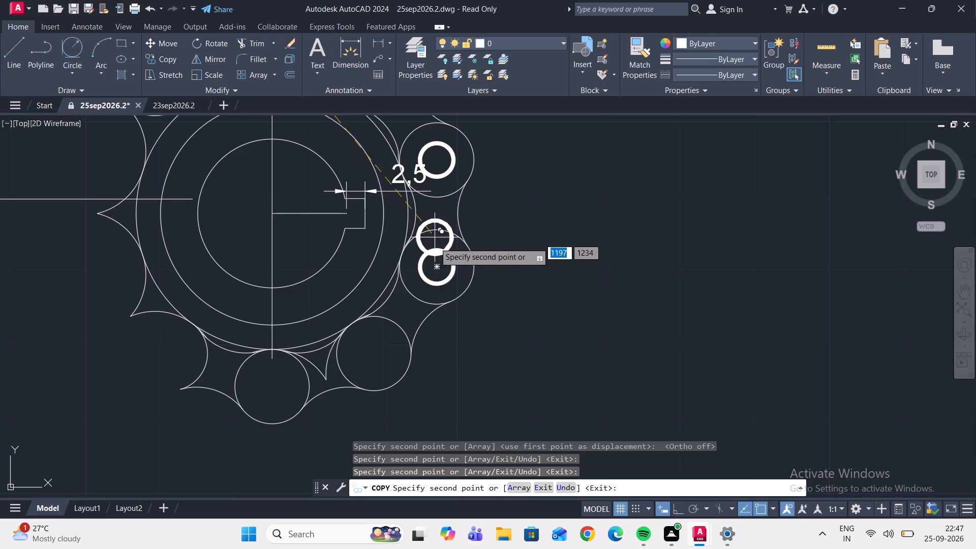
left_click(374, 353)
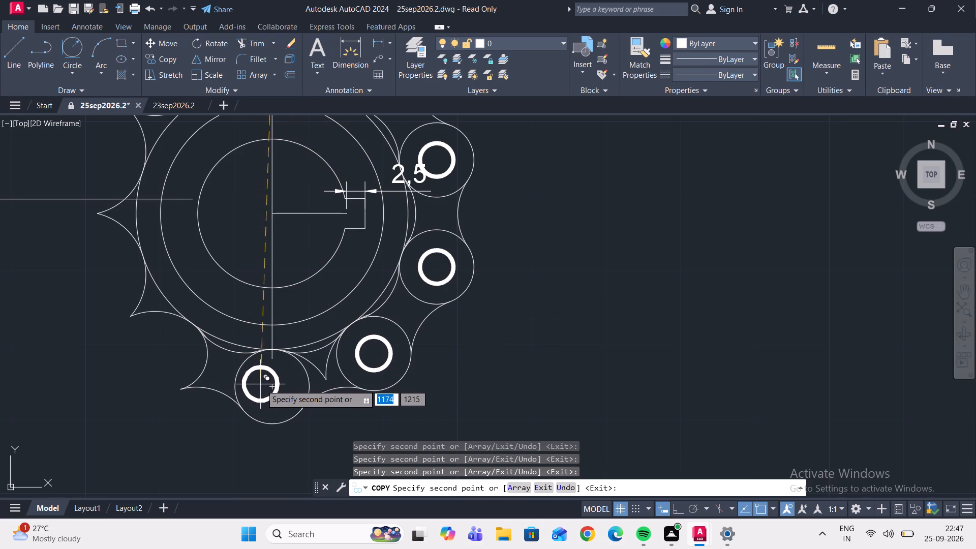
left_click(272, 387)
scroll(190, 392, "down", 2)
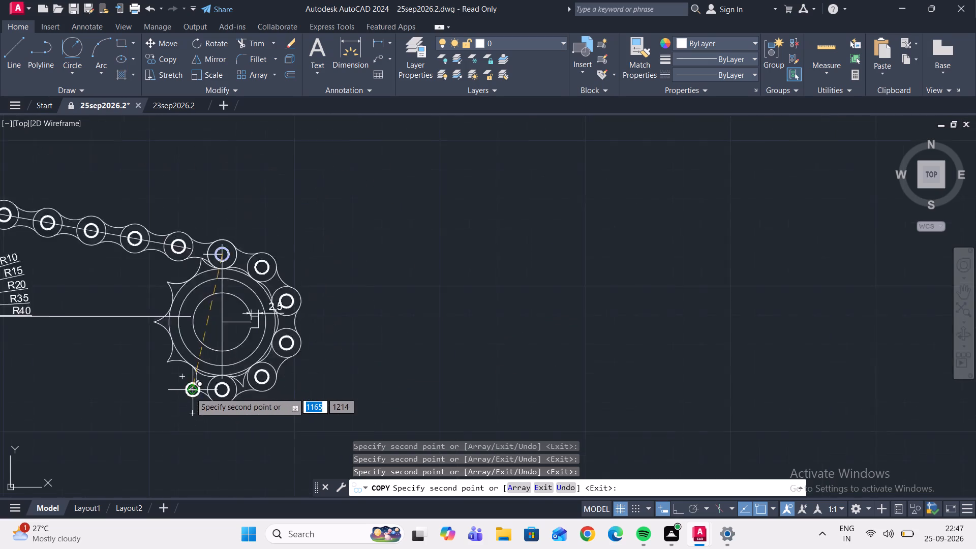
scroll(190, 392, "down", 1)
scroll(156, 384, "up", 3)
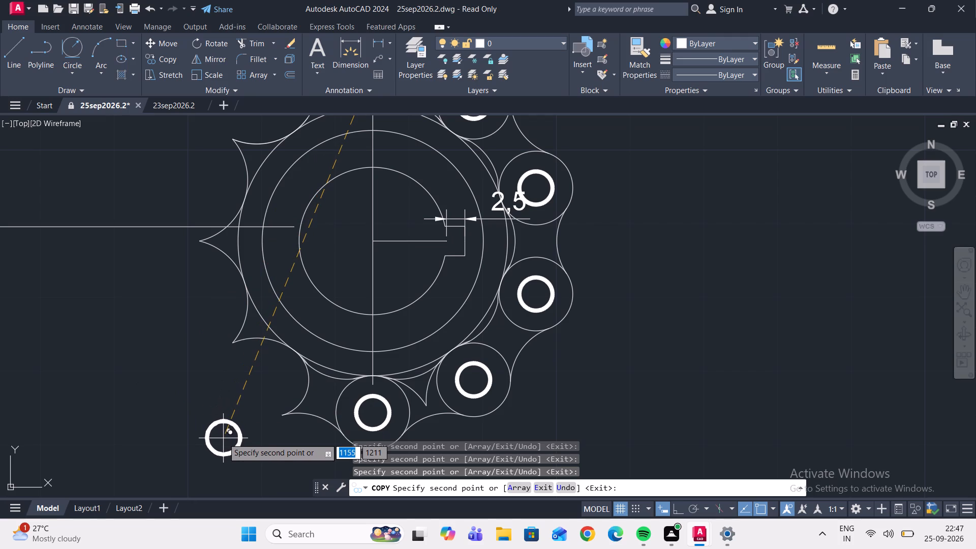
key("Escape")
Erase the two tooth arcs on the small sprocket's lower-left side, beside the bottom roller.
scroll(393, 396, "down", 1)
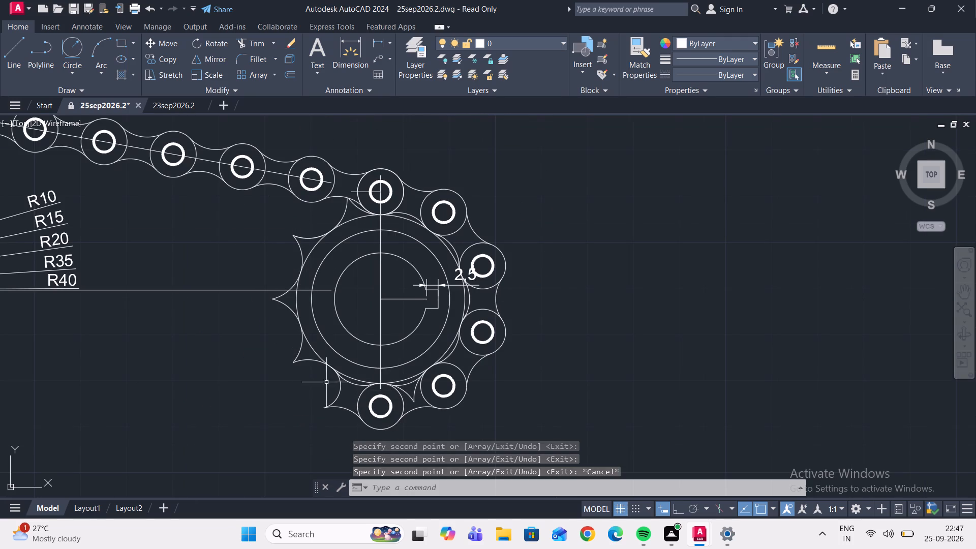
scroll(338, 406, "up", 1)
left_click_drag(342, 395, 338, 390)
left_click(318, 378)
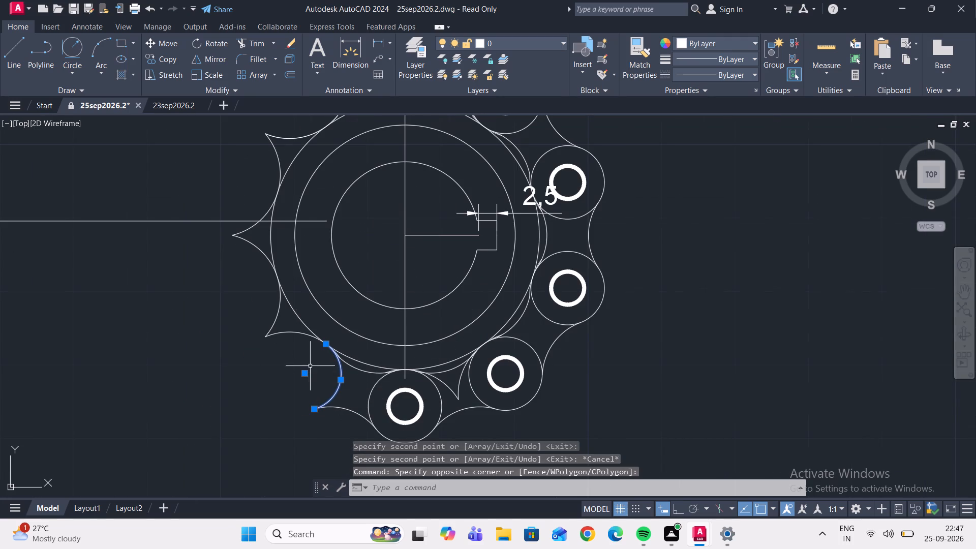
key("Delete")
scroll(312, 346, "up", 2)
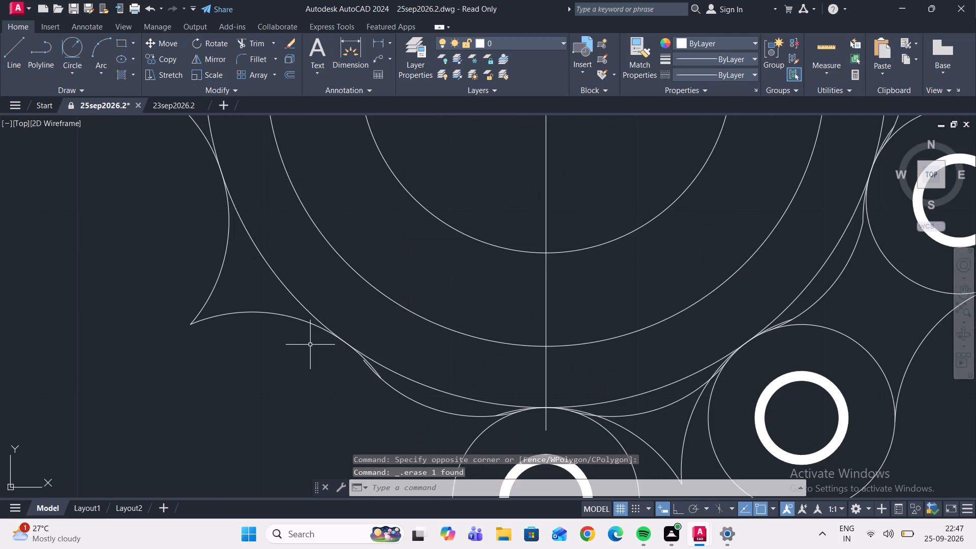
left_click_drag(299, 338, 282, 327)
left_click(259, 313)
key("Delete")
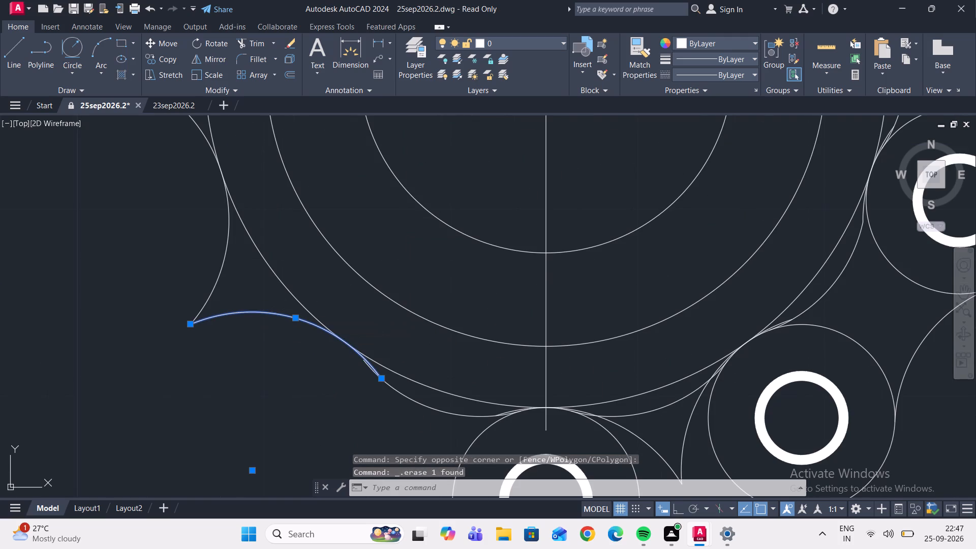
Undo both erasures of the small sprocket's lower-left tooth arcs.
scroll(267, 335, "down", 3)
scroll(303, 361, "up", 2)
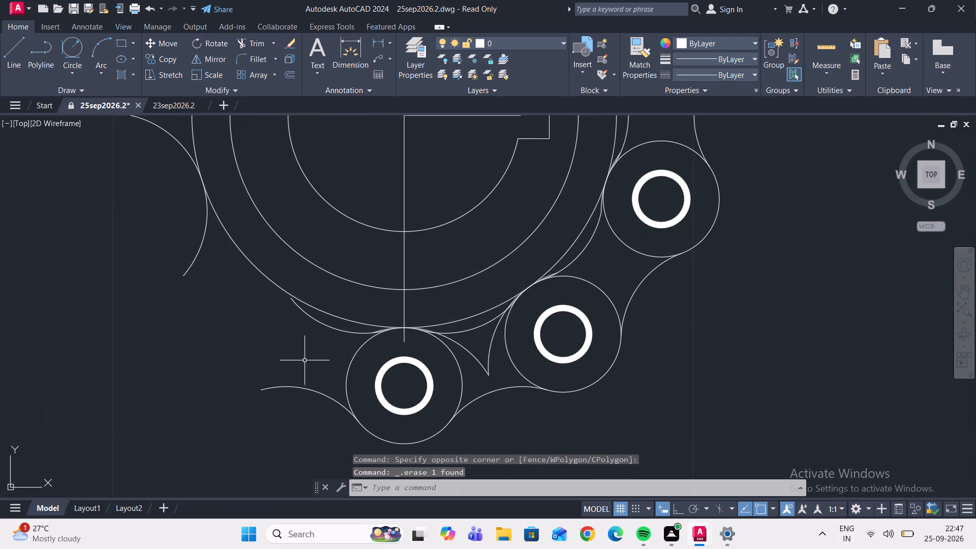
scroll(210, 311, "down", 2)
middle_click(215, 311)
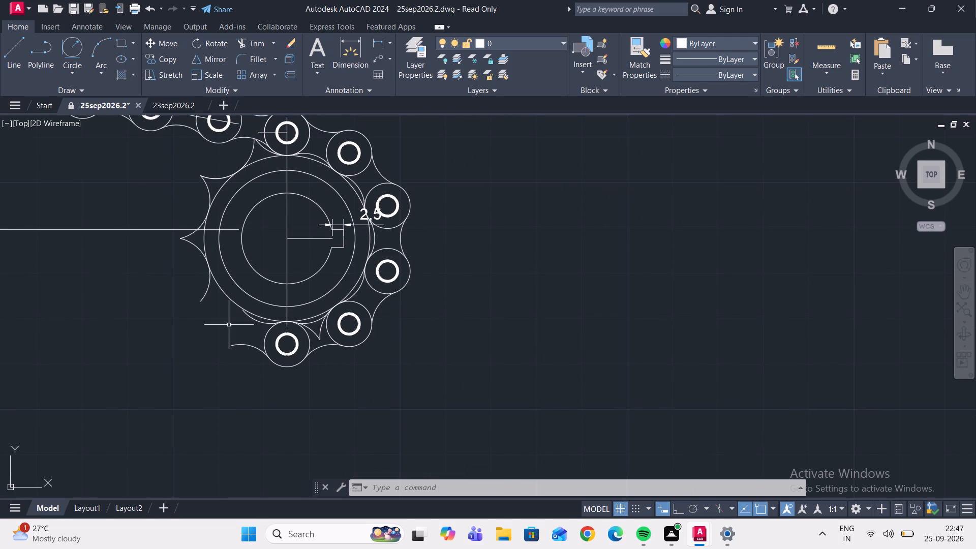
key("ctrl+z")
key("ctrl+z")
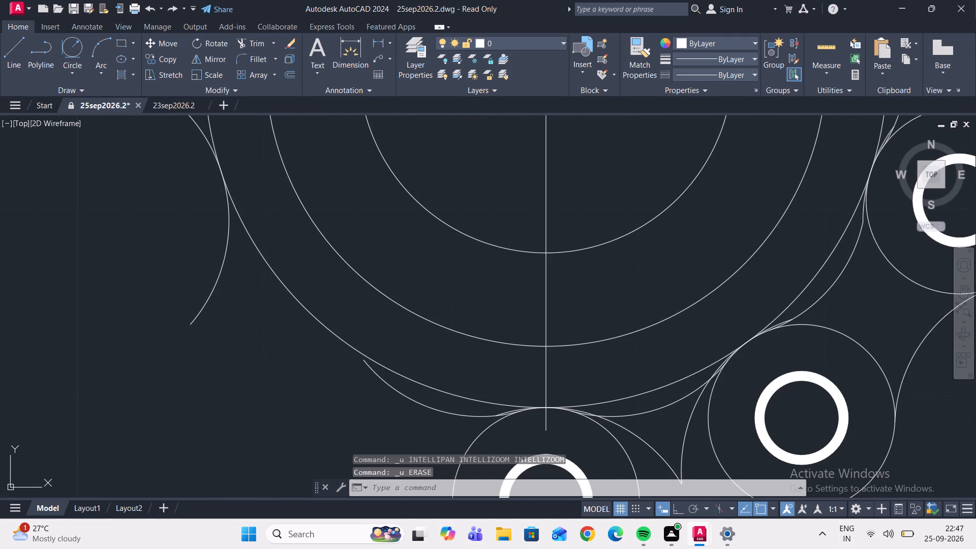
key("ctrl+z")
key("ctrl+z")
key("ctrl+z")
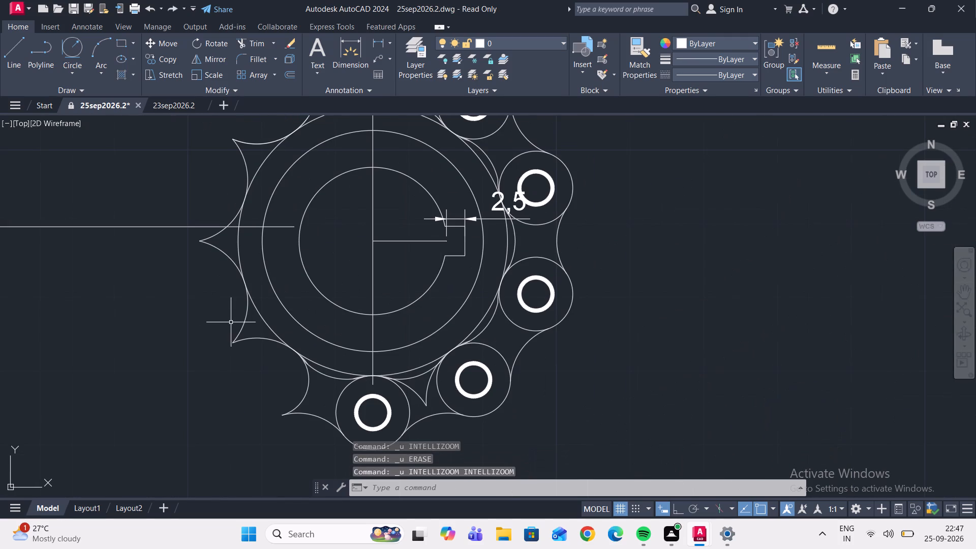
Examine the whole chain drive and the small sprocket's teeth beside the bottom roller.
scroll(280, 374, "down", 1)
scroll(274, 368, "up", 1)
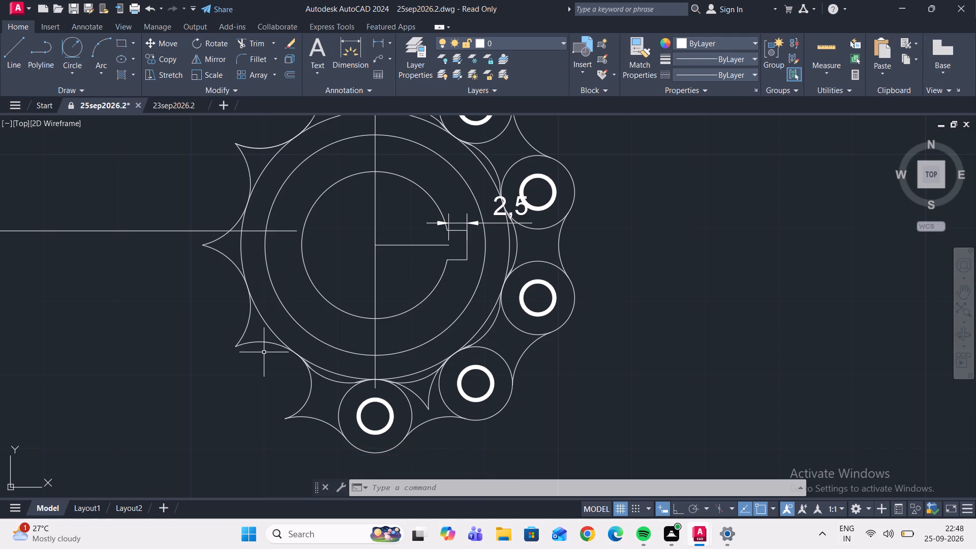
scroll(217, 360, "down", 1)
middle_click_drag(205, 357, 113, 322)
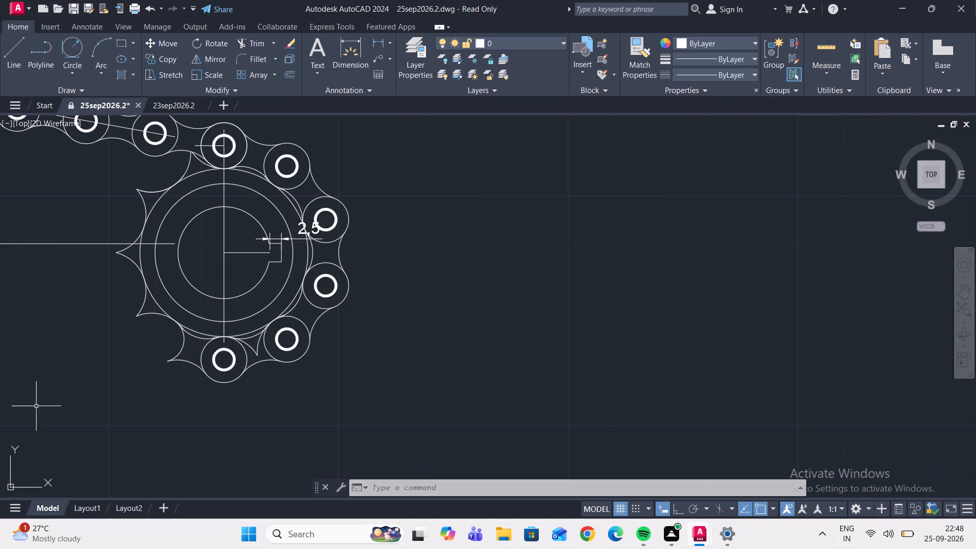
scroll(75, 376, "down", 2)
middle_click_drag(91, 376, 298, 335)
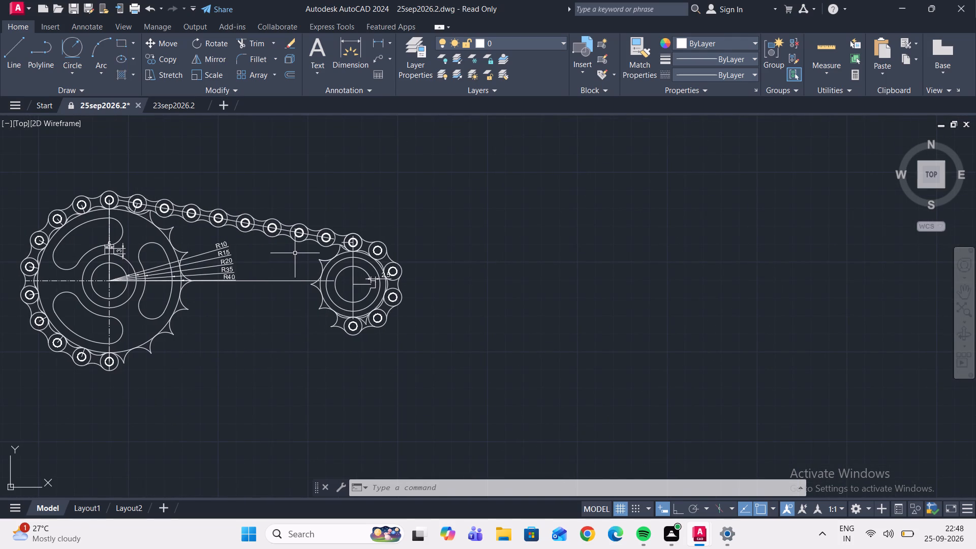
middle_click_drag(295, 255, 298, 264)
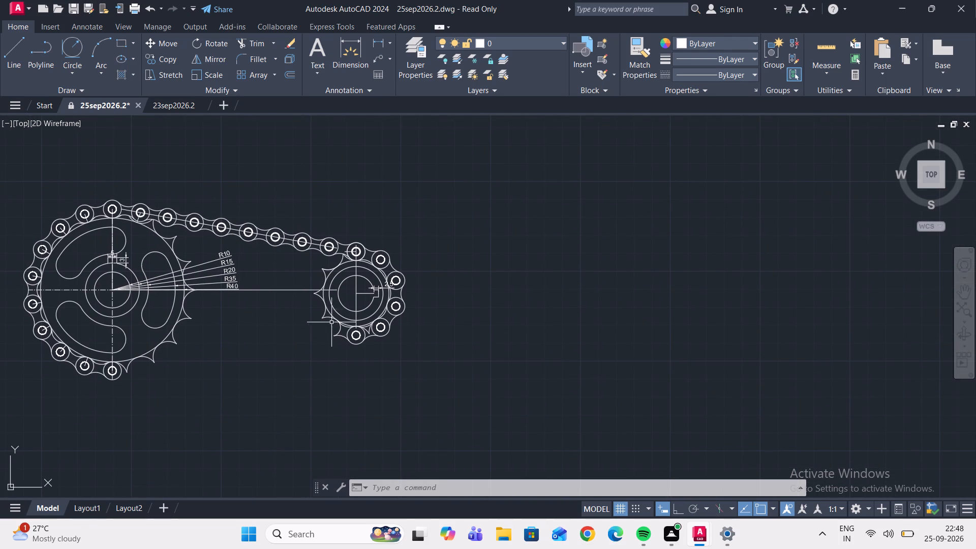
scroll(326, 308, "up", 3)
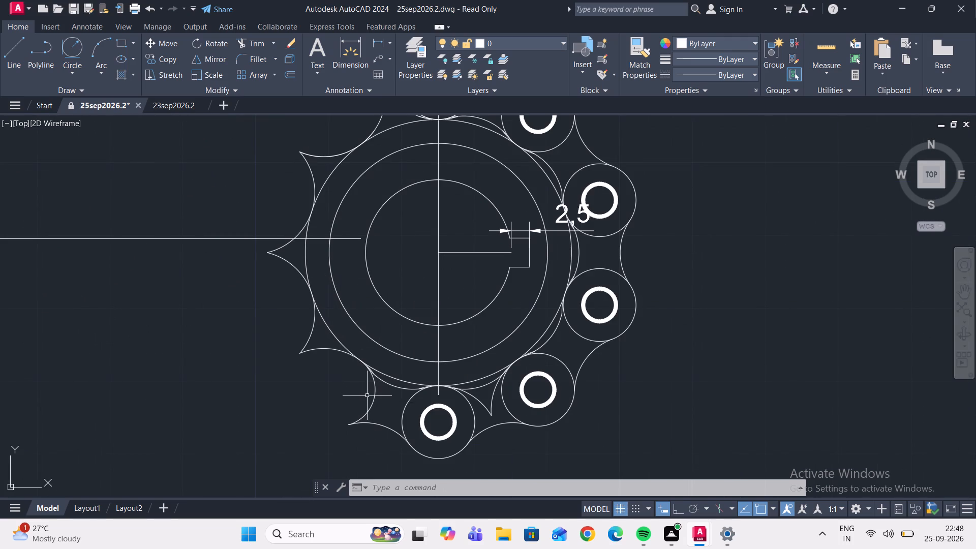
scroll(369, 389, "down", 1)
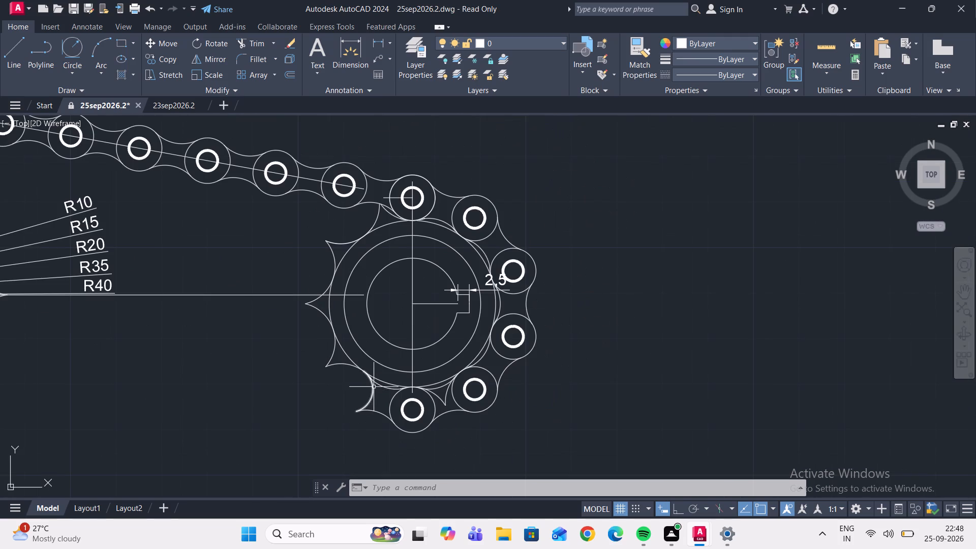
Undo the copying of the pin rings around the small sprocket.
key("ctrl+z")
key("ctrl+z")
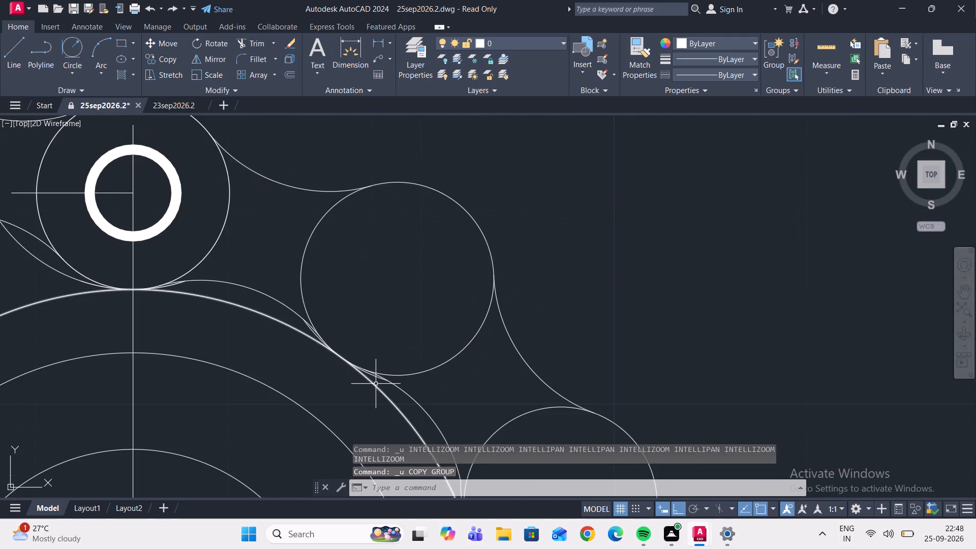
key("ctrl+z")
Undo the trims of the lower radius 8 circle between the sloping line's last roller and the small sprocket's top roller.
scroll(384, 330, "down", 4)
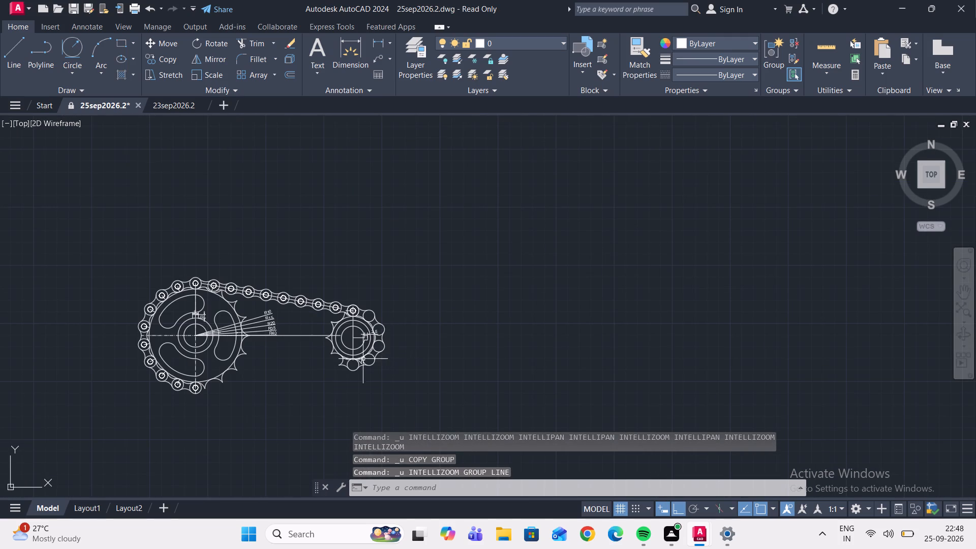
scroll(351, 338, "up", 4)
scroll(340, 274, "down", 2)
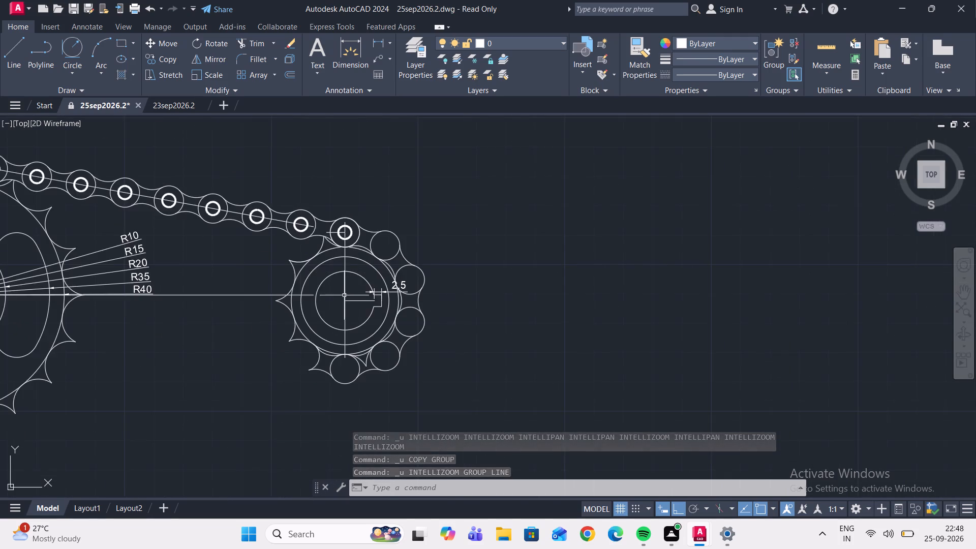
scroll(346, 317, "up", 2)
key("ctrl+z")
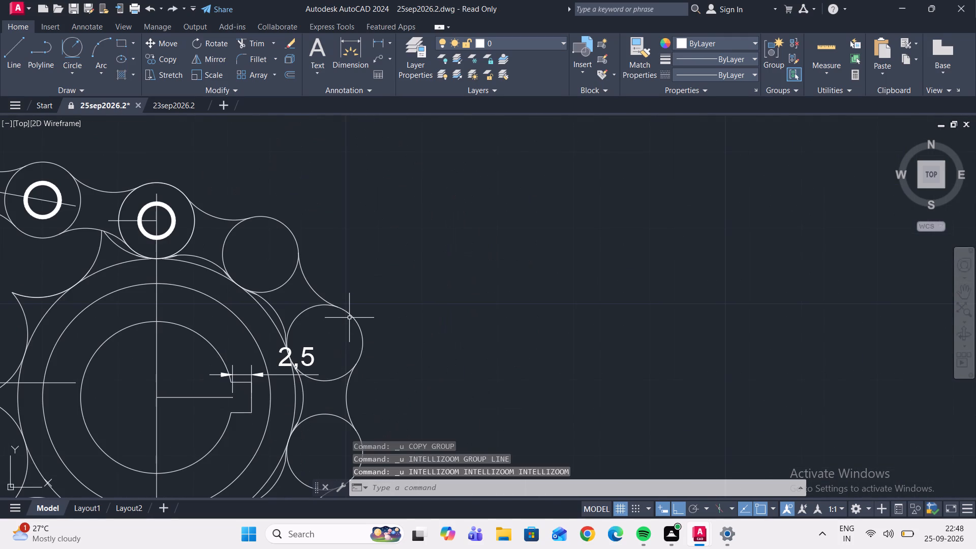
key("ctrl+z")
scroll(363, 291, "down", 5)
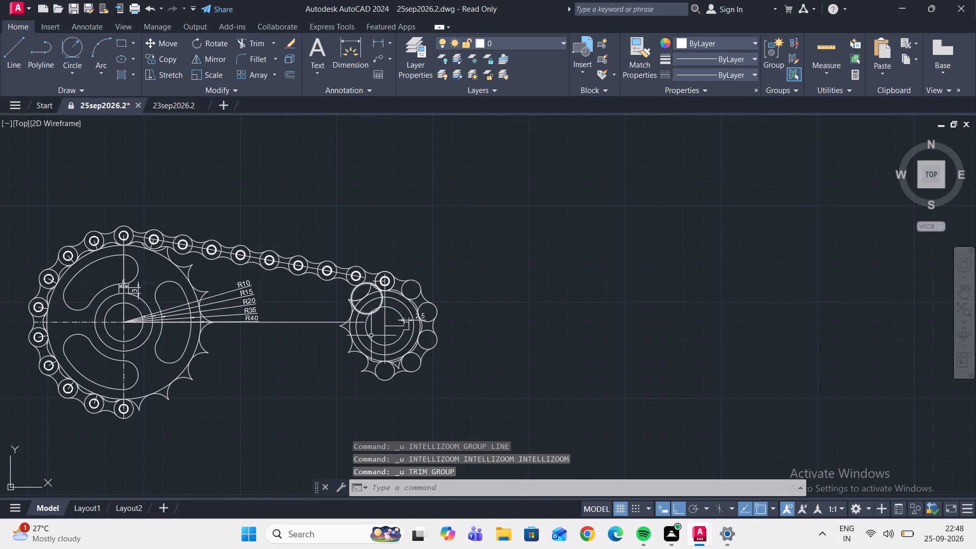
Undo both radius 8 circles and their trimming between the sloping line's last roller and the small sprocket's top roller.
scroll(371, 352, "up", 1)
key("ctrl+z")
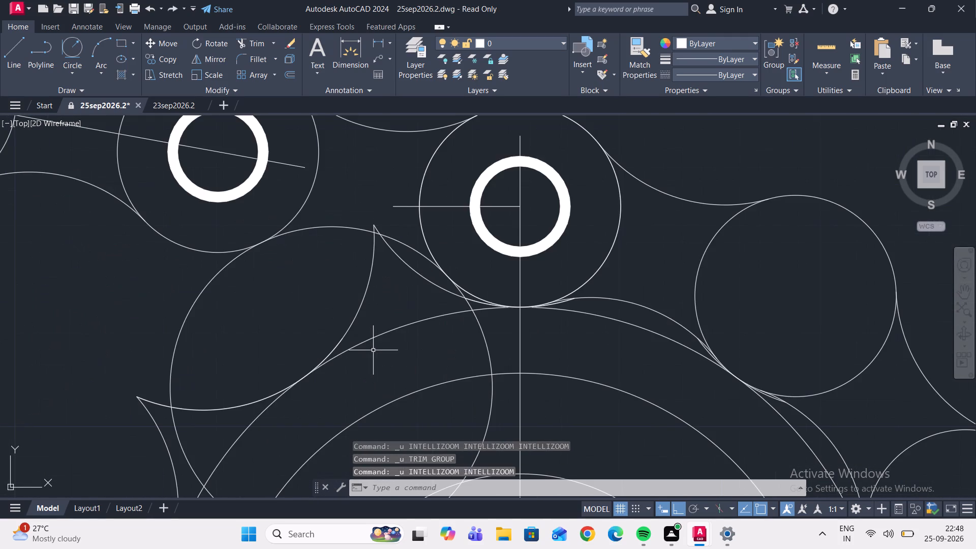
key("ctrl+z")
key("ctrl+z")
scroll(366, 286, "down", 2)
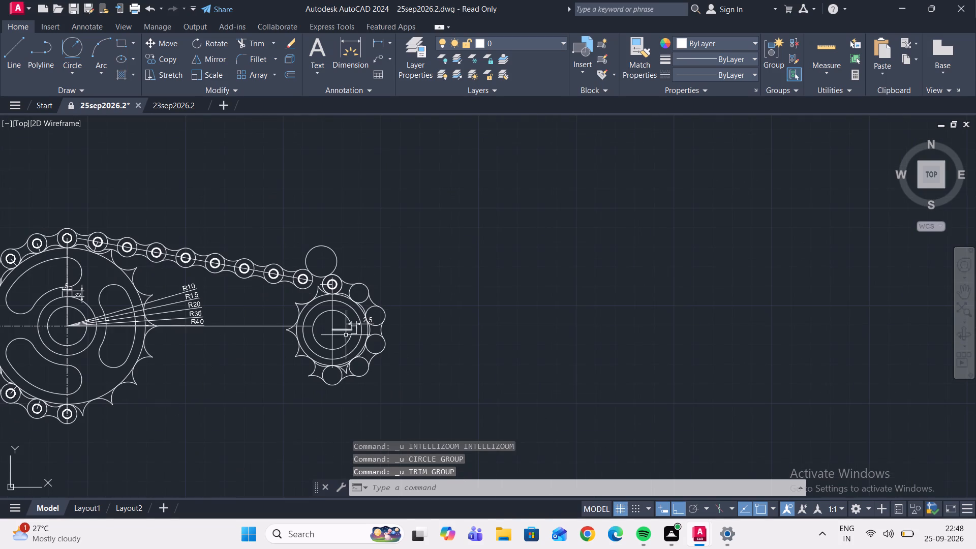
key("ctrl+z")
key("ctrl+z")
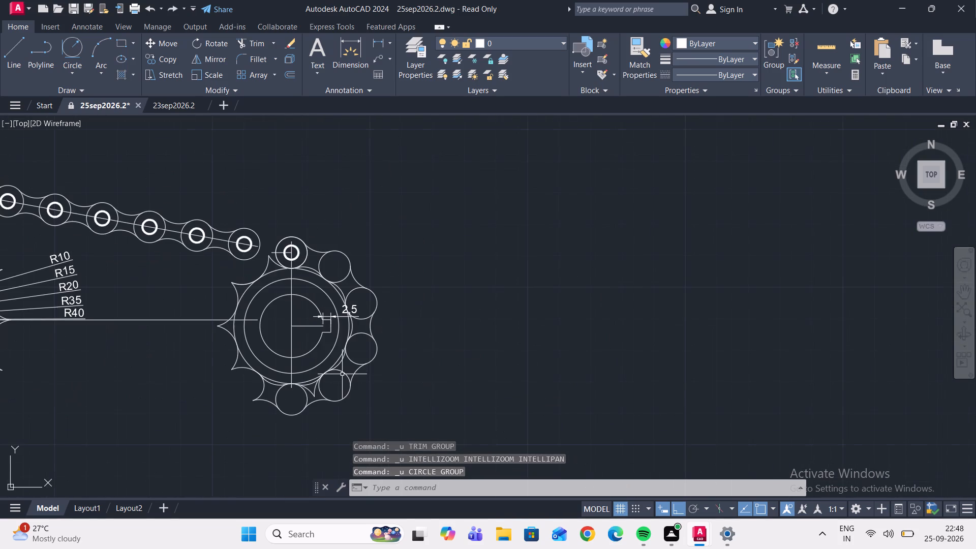
scroll(333, 285, "down", 2)
scroll(304, 323, "up", 2)
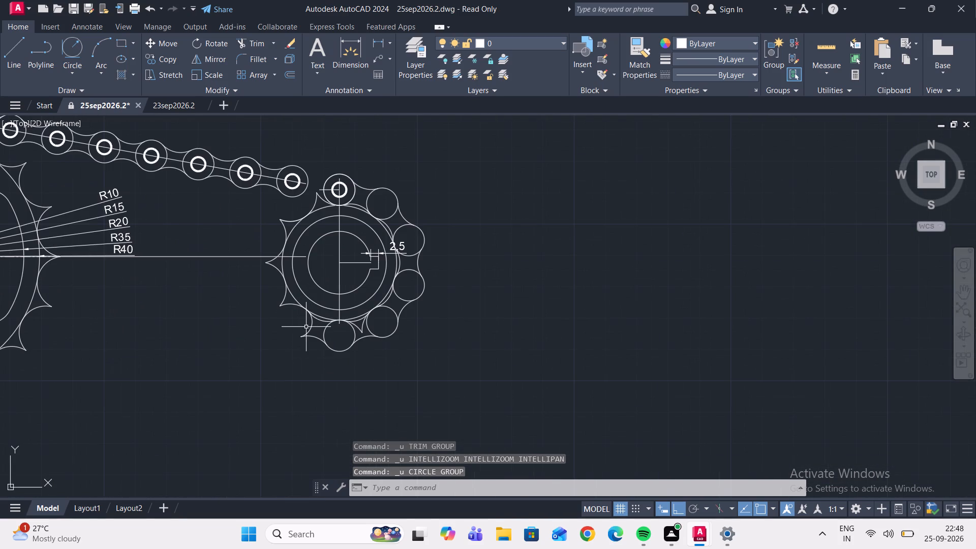
Undo the trimming of the two radius 8 circles between the sloping line's last two rollers.
key("ctrl+z")
key("ctrl+z")
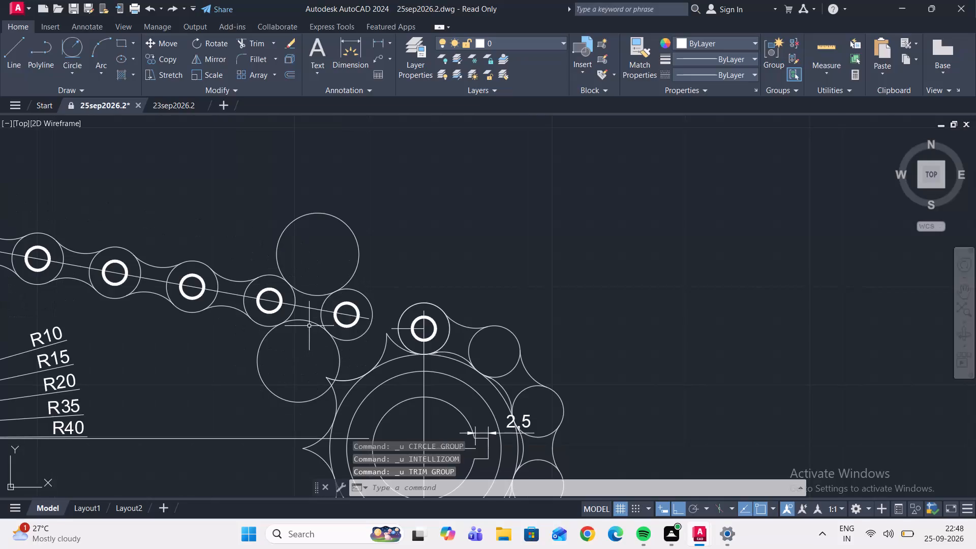
scroll(322, 295, "down", 3)
key("ctrl+z")
scroll(326, 270, "down", 2)
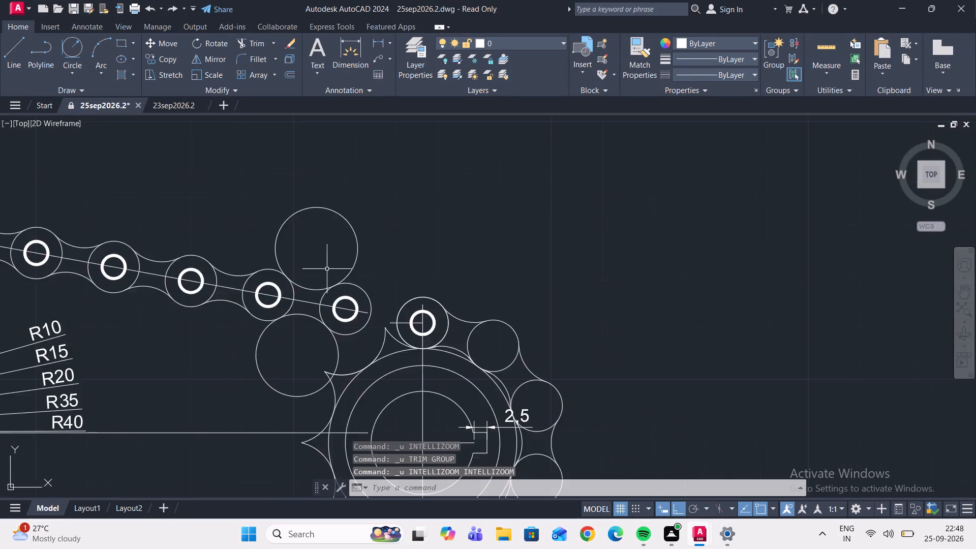
scroll(328, 267, "down", 1)
key("ctrl+z")
scroll(324, 282, "down", 3)
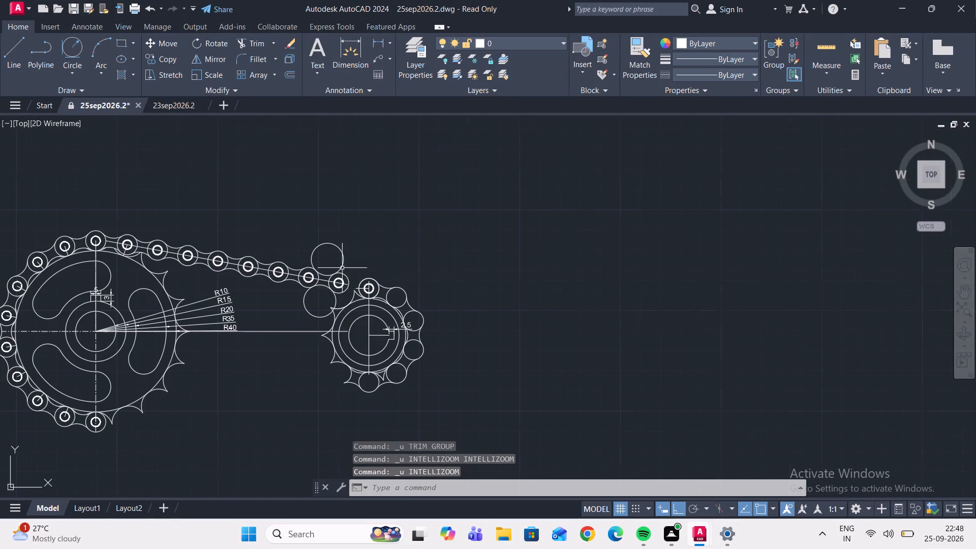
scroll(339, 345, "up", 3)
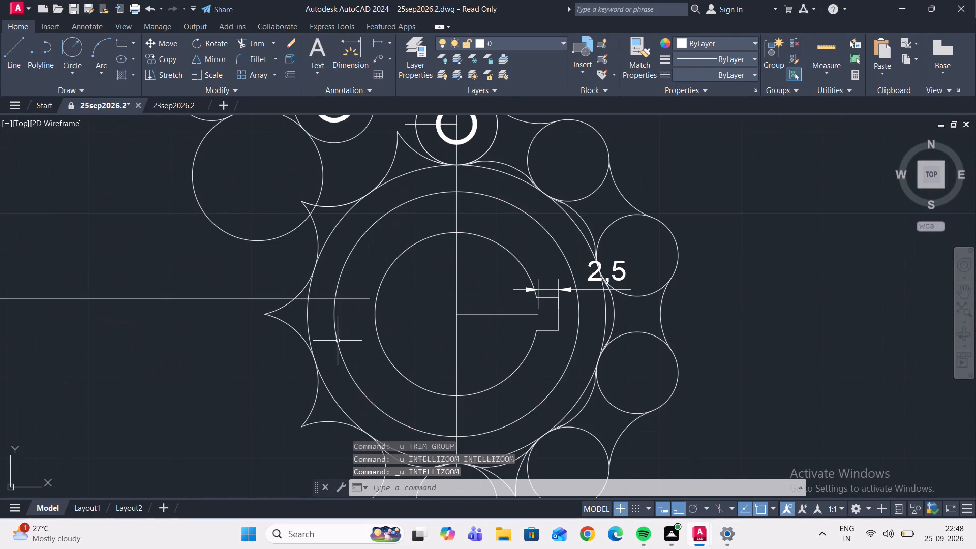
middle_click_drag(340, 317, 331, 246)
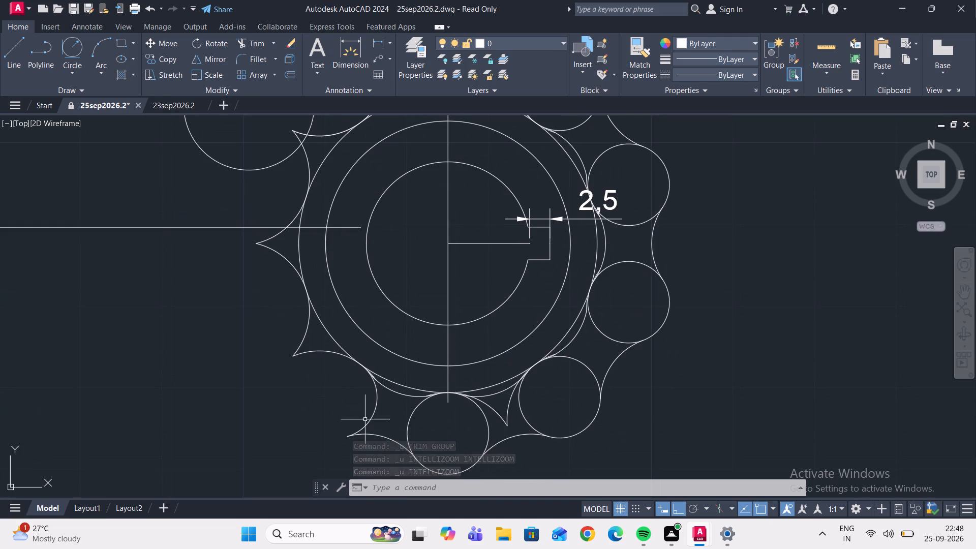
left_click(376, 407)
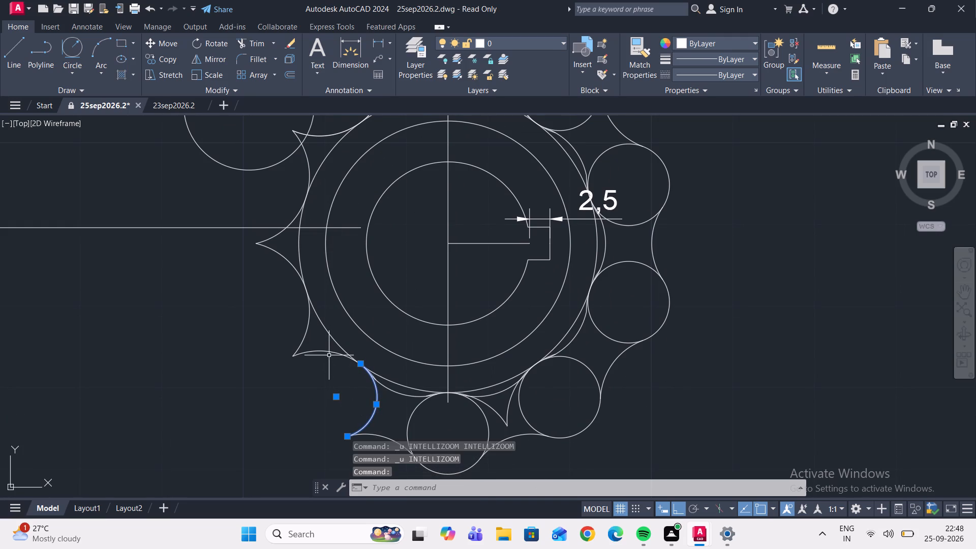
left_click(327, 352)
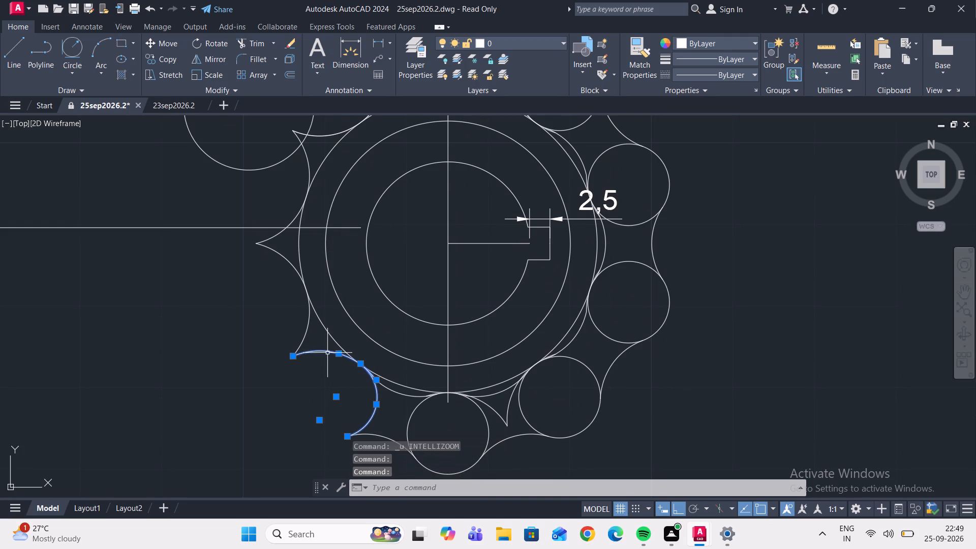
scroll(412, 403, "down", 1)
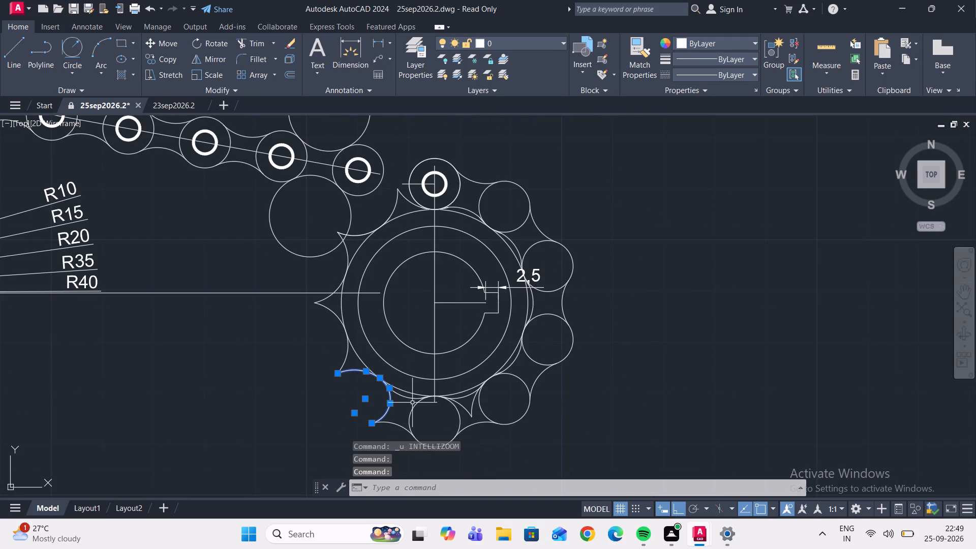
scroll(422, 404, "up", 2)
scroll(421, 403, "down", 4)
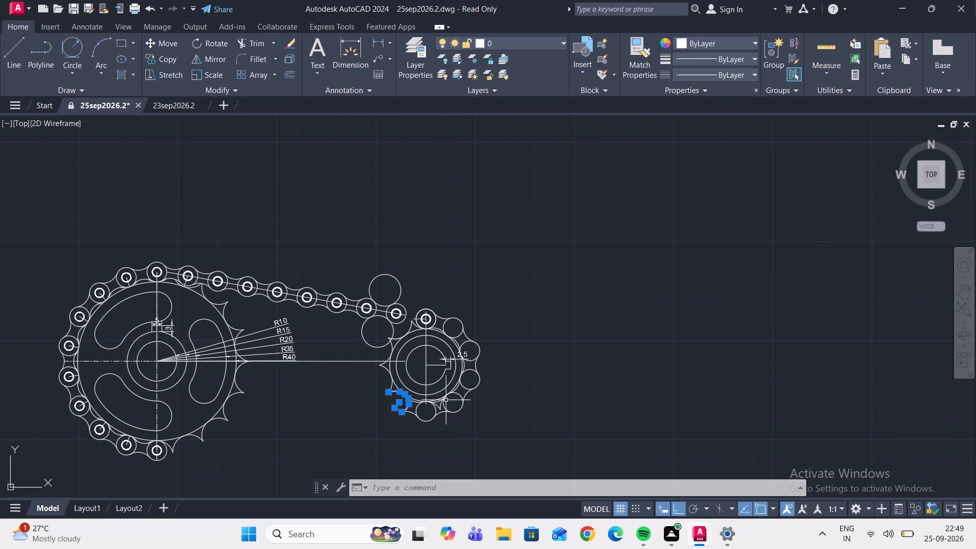
Trim away the upper radius 8 circle between the sloping line's last two rollers.
left_click(249, 41)
left_click_drag(374, 280, 368, 269)
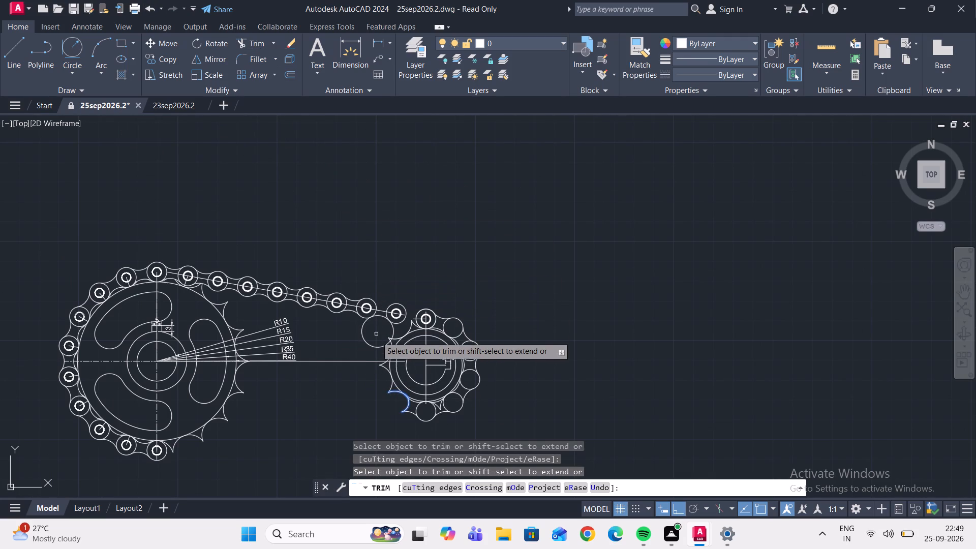
key("Escape")
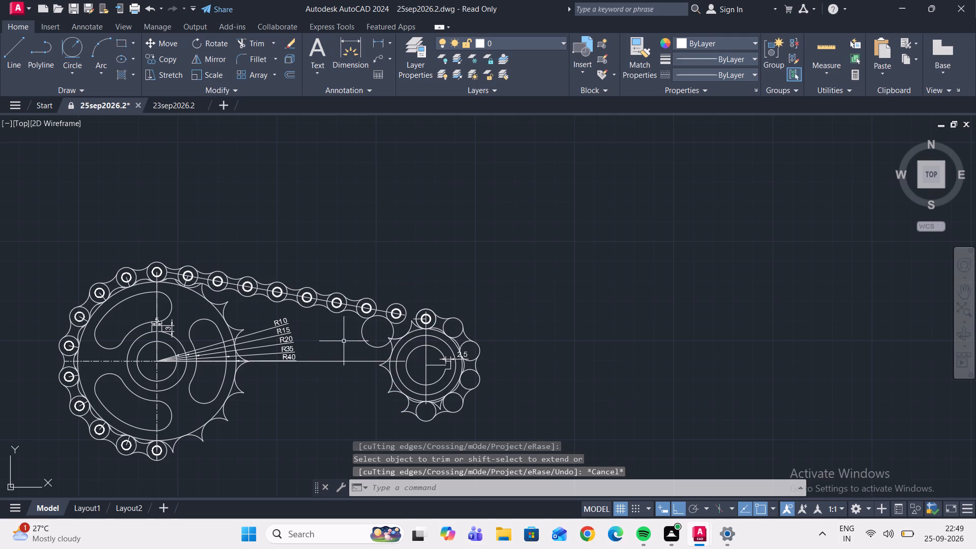
Erase the sloping construction line running through the upper chain rollers.
scroll(182, 279, "up", 3)
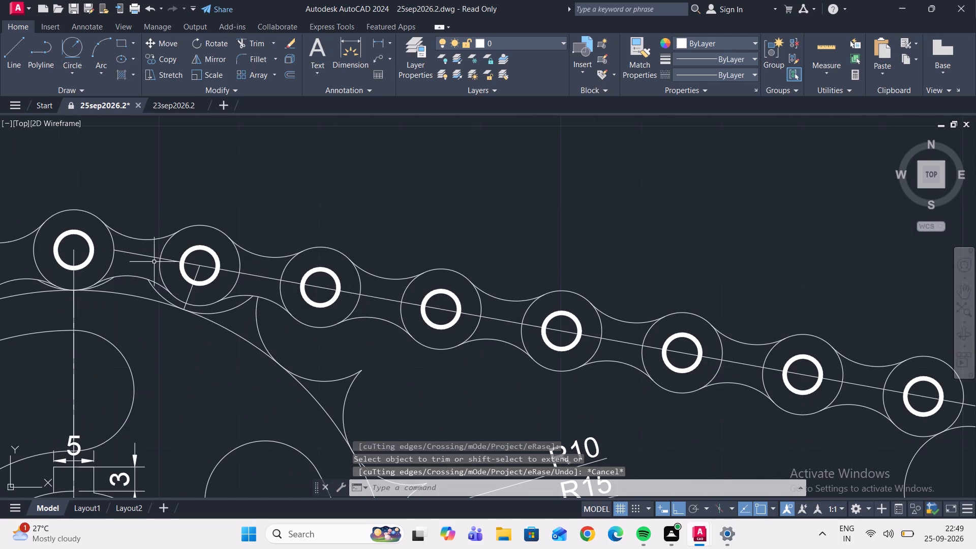
left_click(149, 257)
key("Delete")
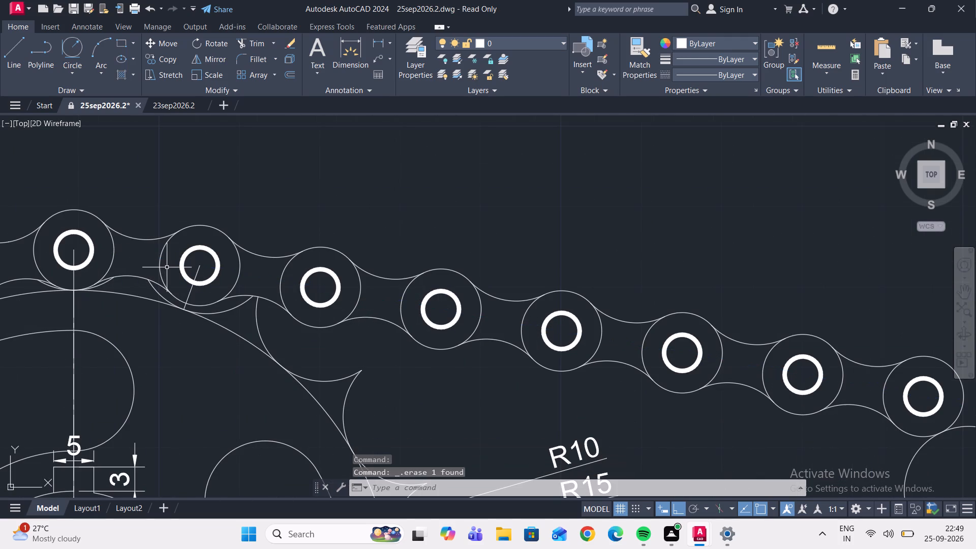
Trim the outer left portion of the lower radius 8 circle beneath the sloping run's last two rollers.
scroll(290, 314, "down", 3)
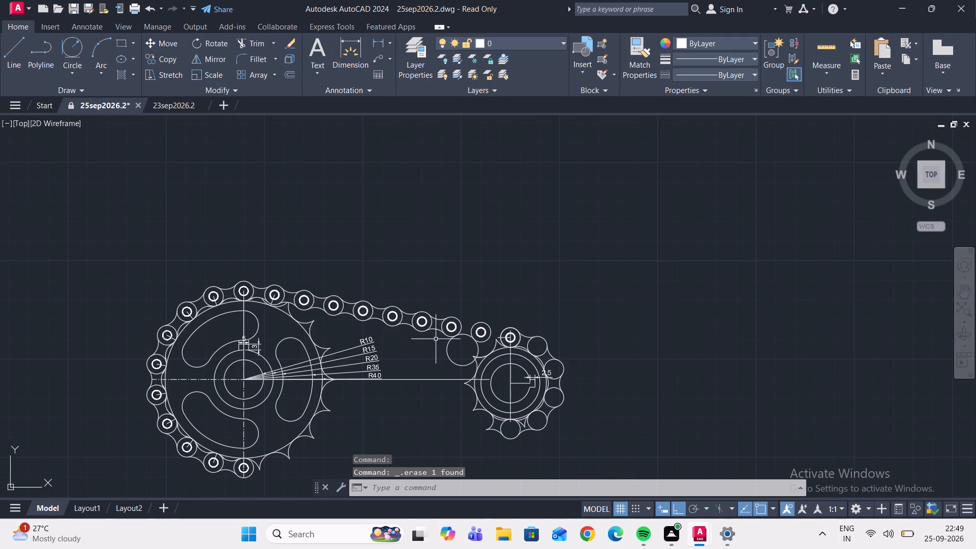
scroll(435, 339, "up", 3)
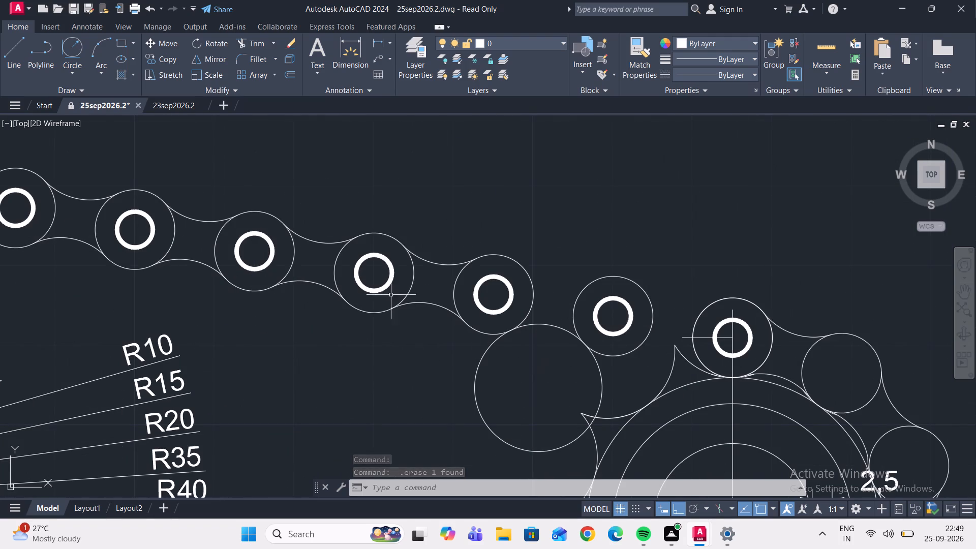
left_click(251, 43)
left_click_drag(496, 403, 484, 415)
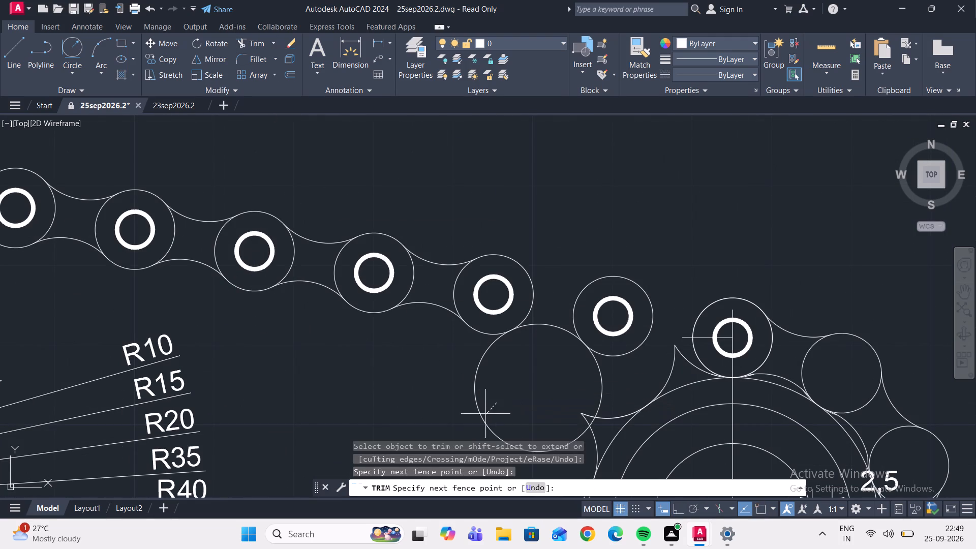
left_click_drag(484, 415, 453, 416)
scroll(581, 422, "up", 1)
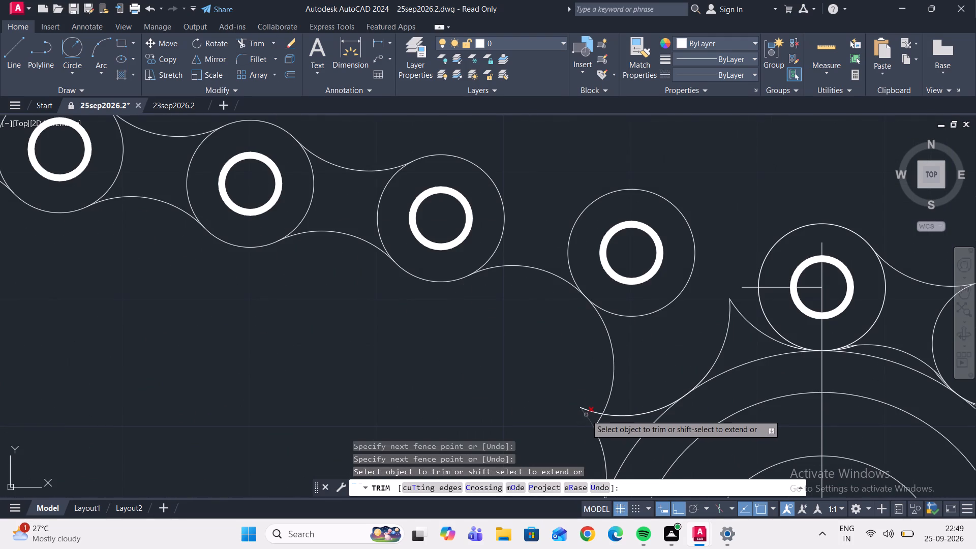
Trim the small sprocket's upper-left tooth arc end where it projects beyond the radius 8 arc.
left_click(586, 414)
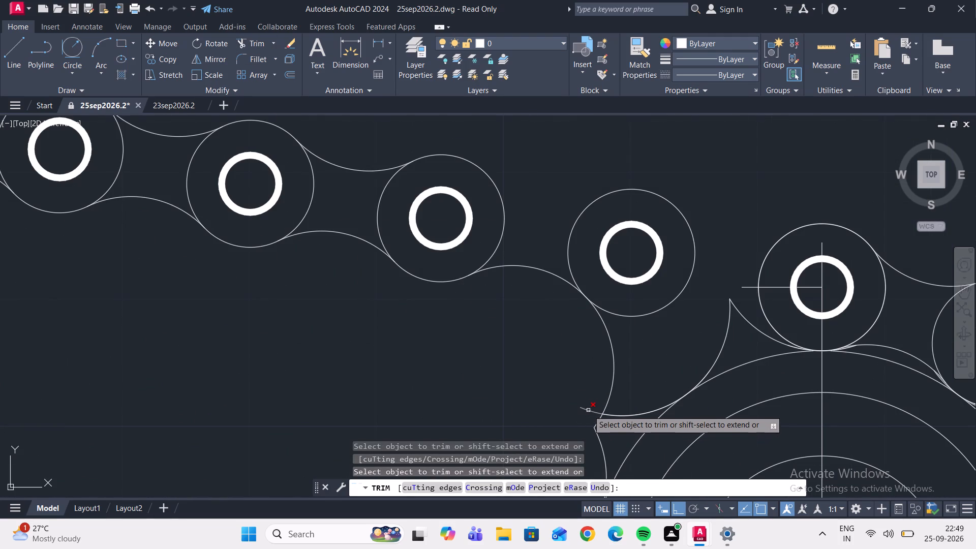
left_click(589, 411)
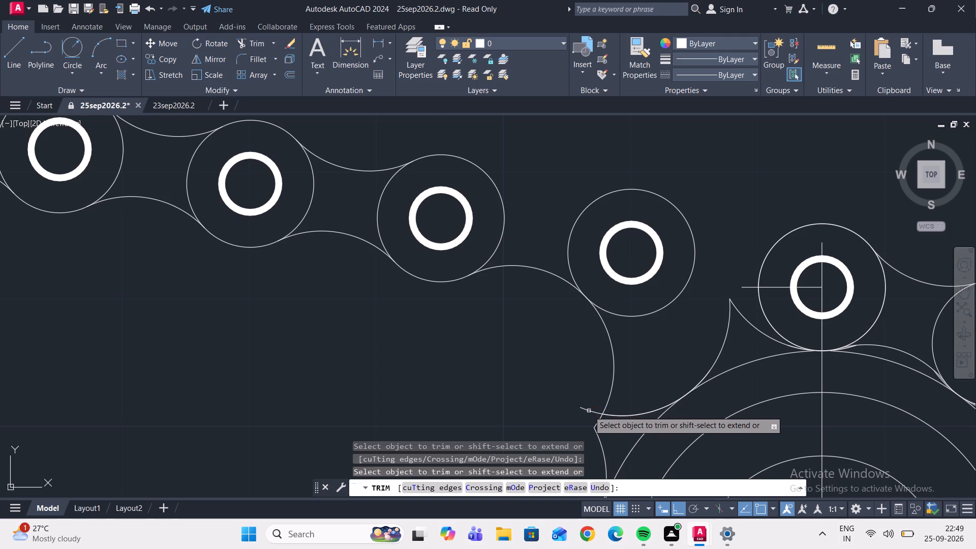
left_click(588, 413)
scroll(546, 363, "down", 1)
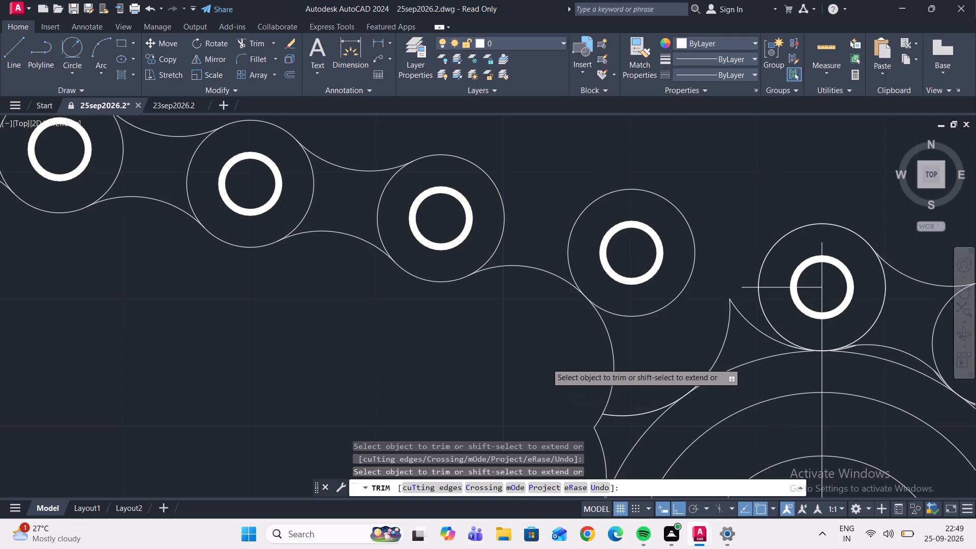
Examine the whole chain drive, checking the upper chain run and the teeth of both sprockets.
scroll(546, 363, "down", 1)
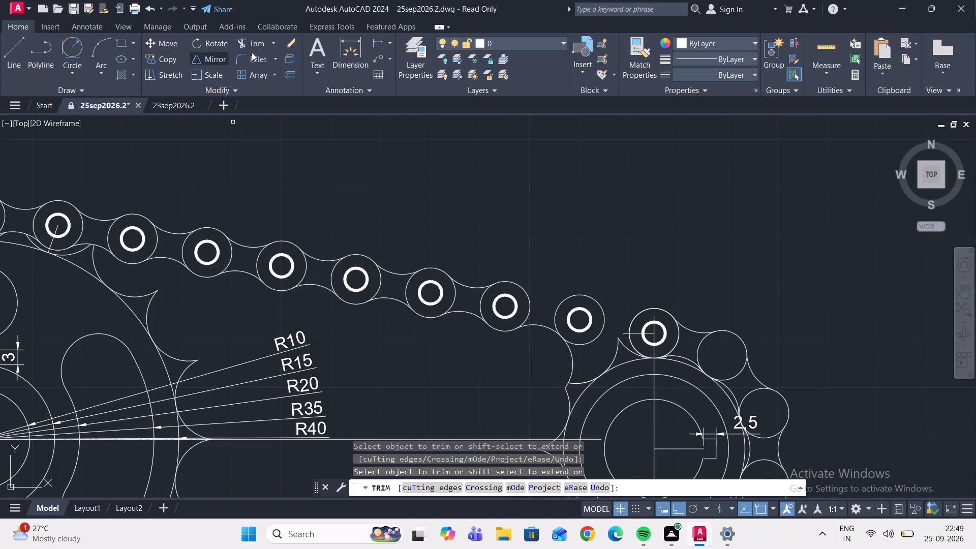
scroll(317, 213, "down", 3)
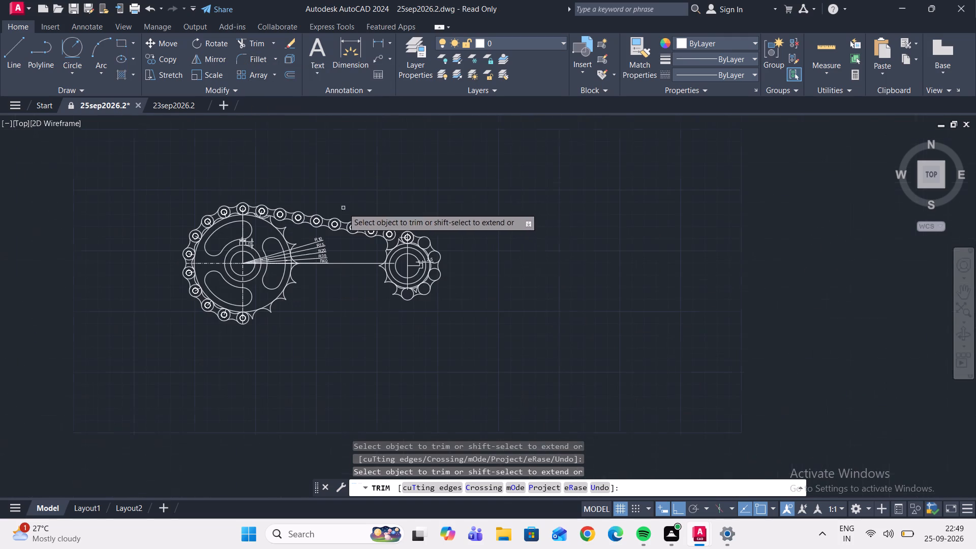
middle_click_drag(337, 203, 350, 253)
scroll(240, 250, "up", 3)
middle_click_drag(237, 245, 236, 245)
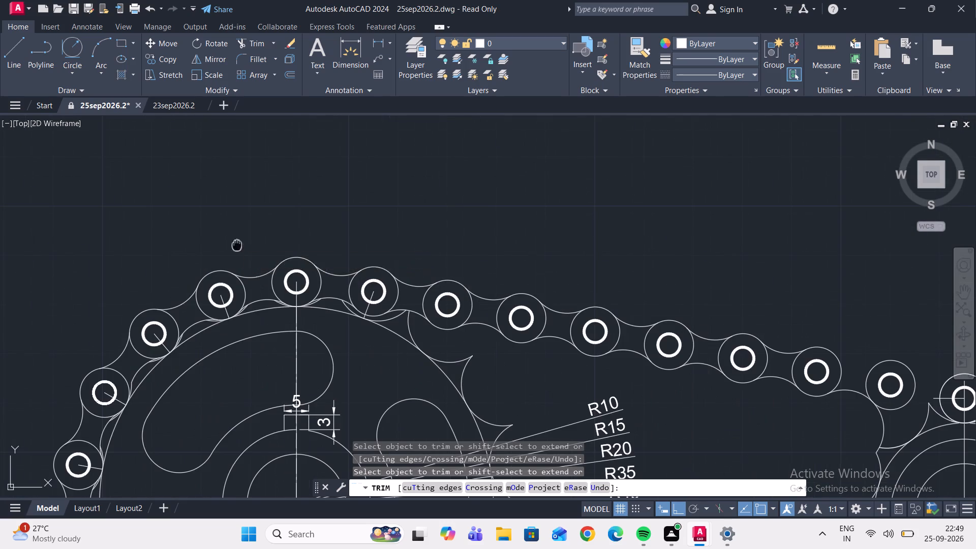
middle_click_drag(236, 245, 148, 161)
middle_click_drag(400, 273, 319, 213)
scroll(360, 232, "down", 2)
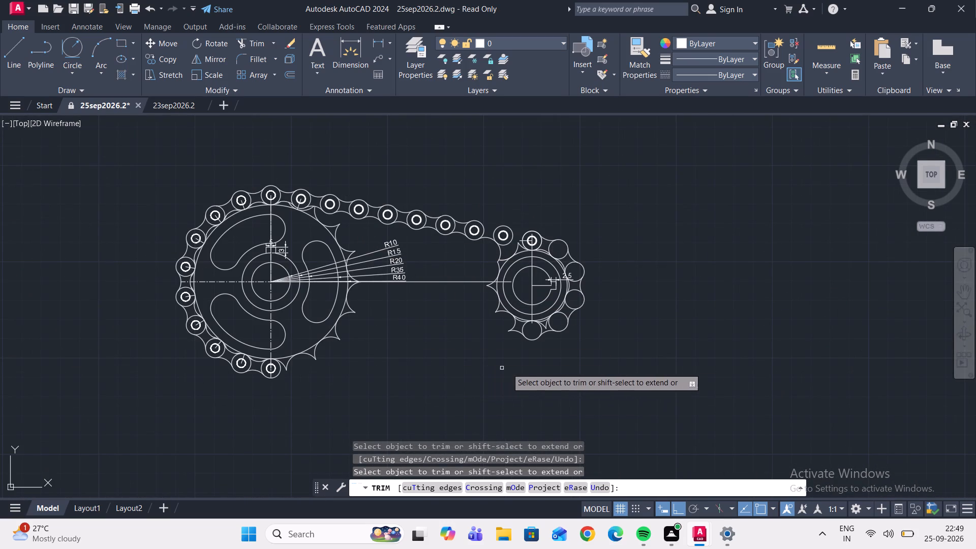
scroll(521, 336, "up", 2)
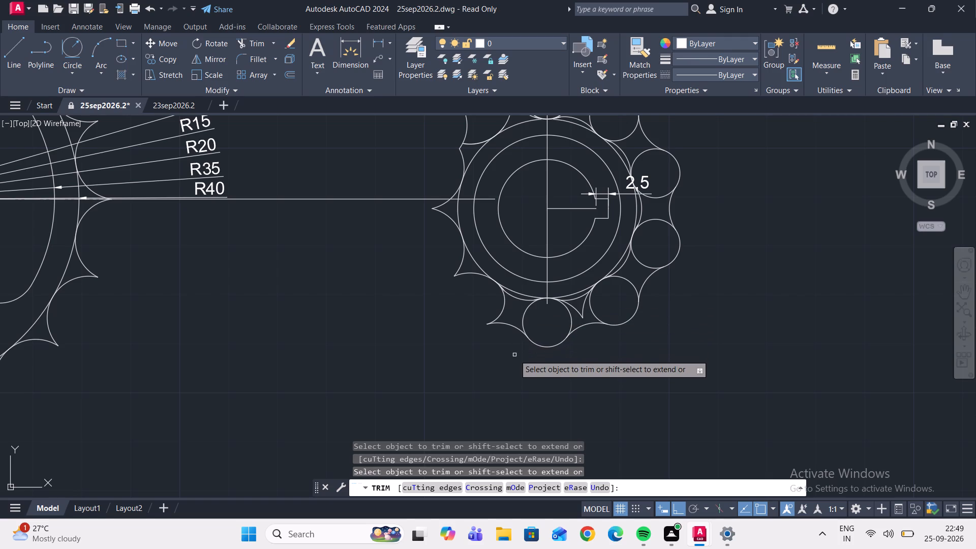
middle_click_drag(515, 363, 489, 402)
middle_click_drag(489, 407, 489, 417)
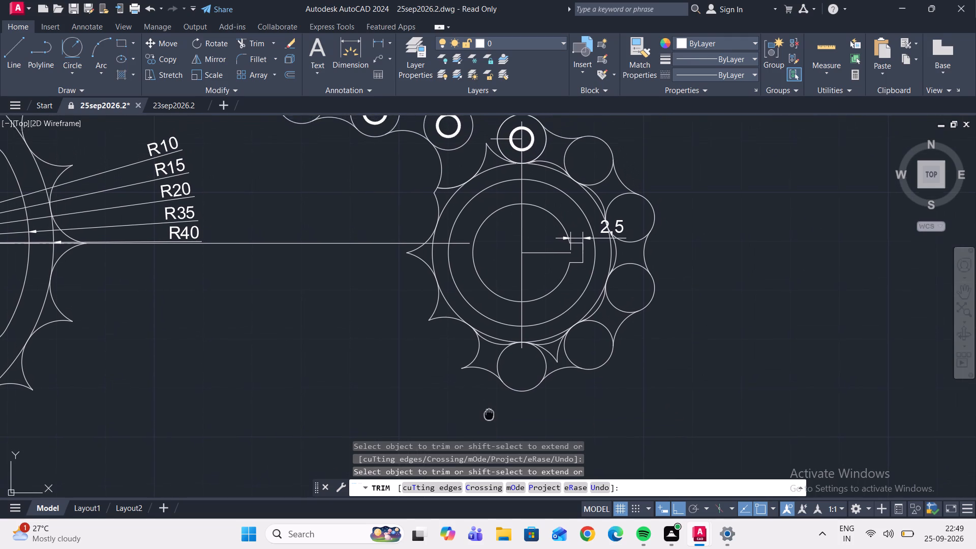
middle_click_drag(489, 417, 500, 451)
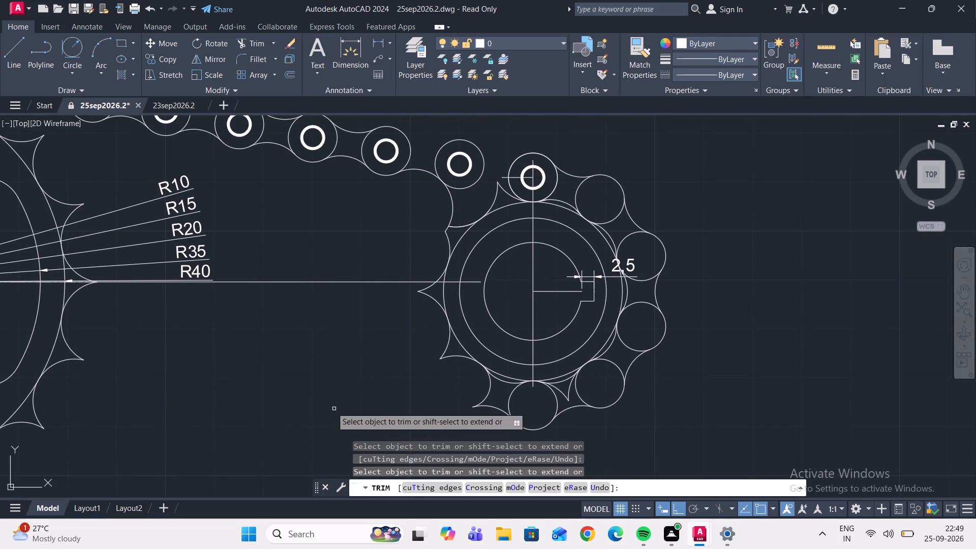
middle_click_drag(271, 368, 524, 394)
scroll(537, 391, "down", 1)
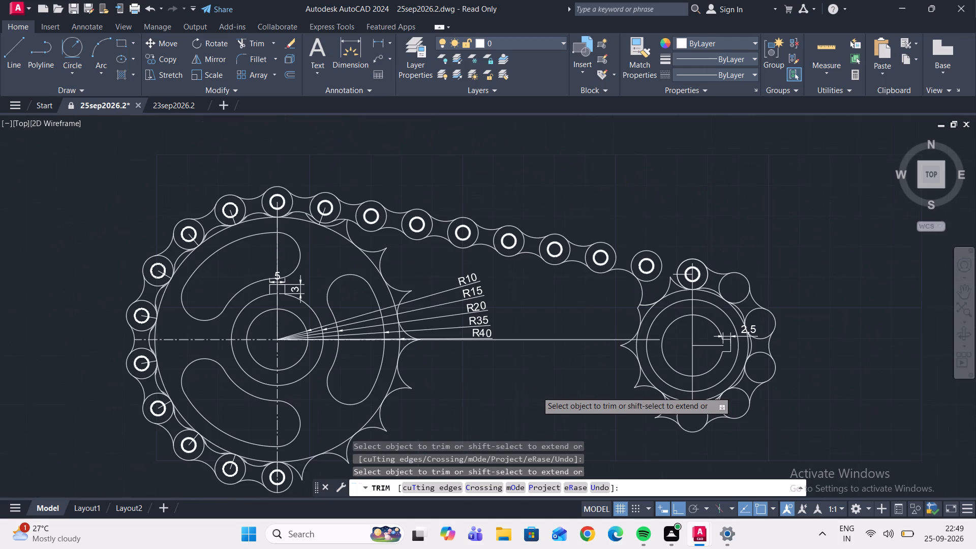
middle_click_drag(536, 391, 555, 352)
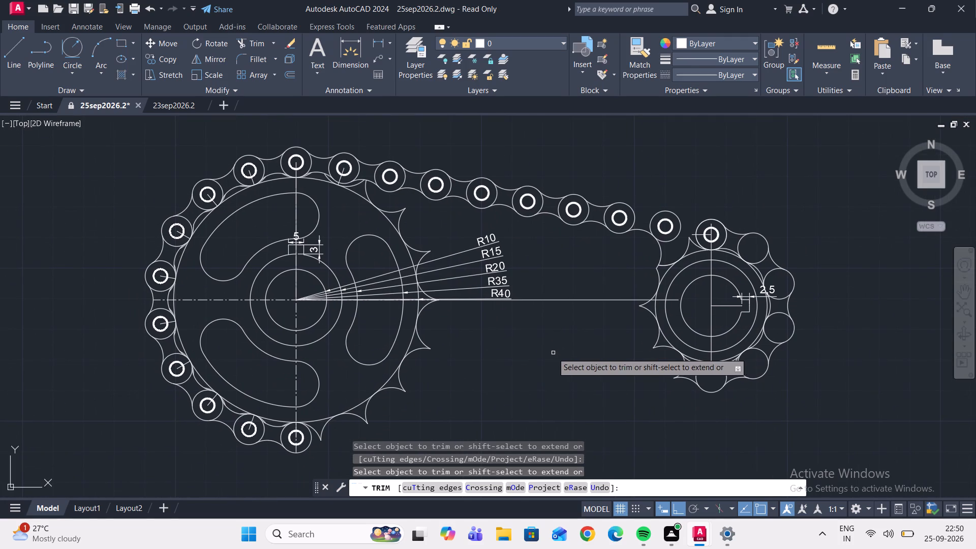
middle_click_drag(550, 352, 531, 343)
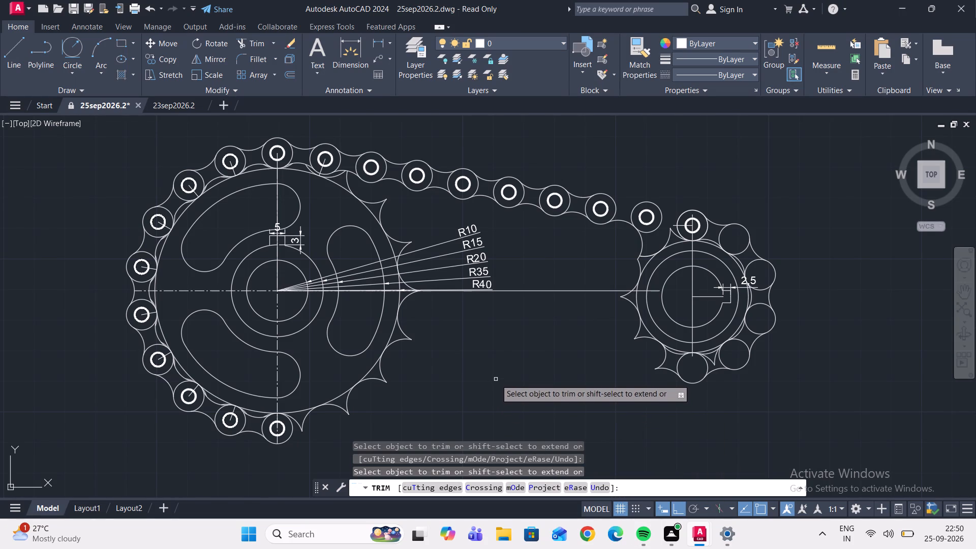
middle_click_drag(507, 382, 432, 379)
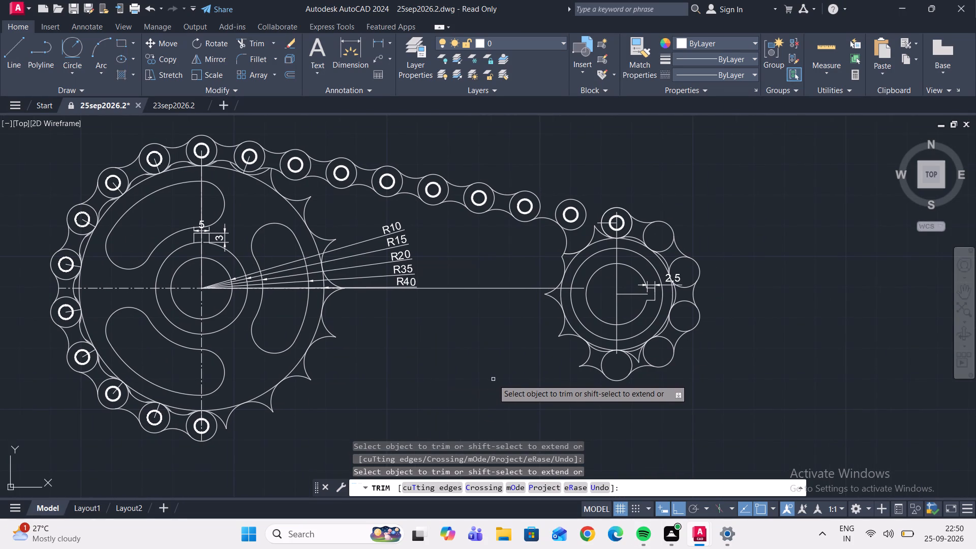
Extend the two arcs of the small sprocket's upper-left tooth past each other so they cross at the tip.
key("Escape")
scroll(538, 244, "up", 1)
middle_click_drag(538, 249, 432, 278)
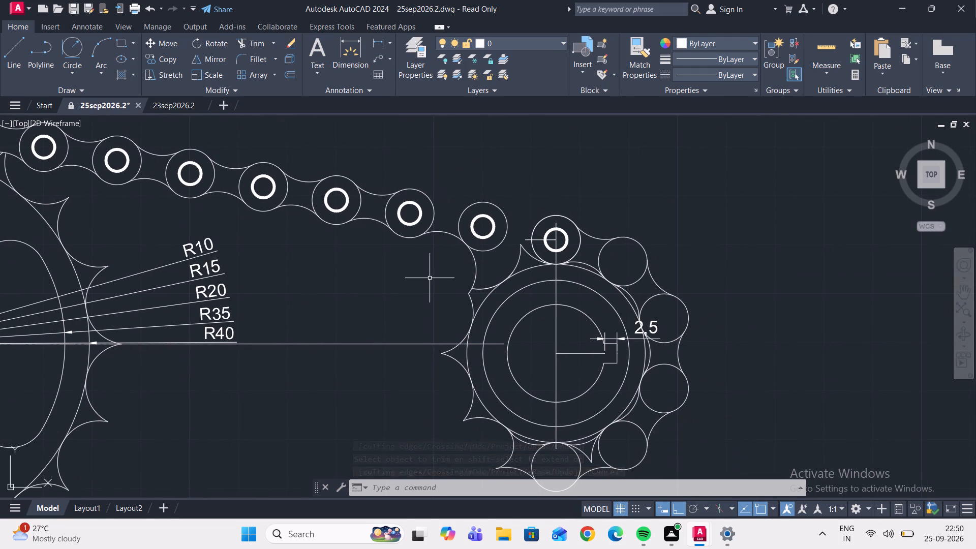
middle_click_drag(450, 271, 396, 305)
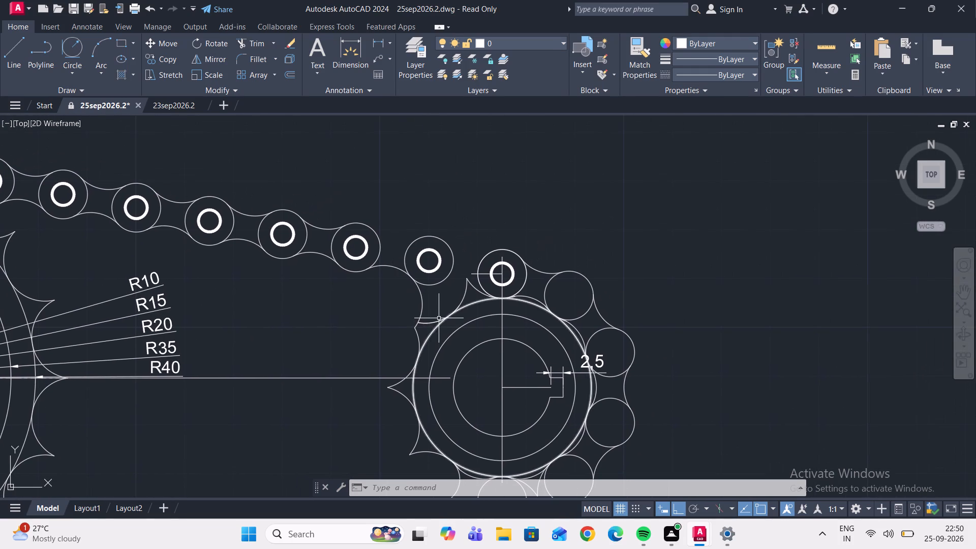
scroll(431, 313, "up", 1)
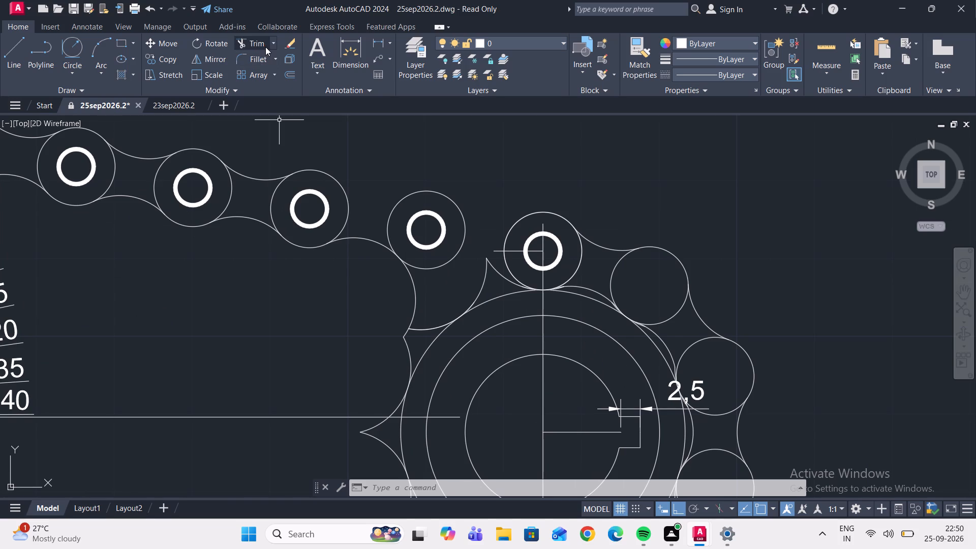
left_click(274, 43)
left_click(273, 88)
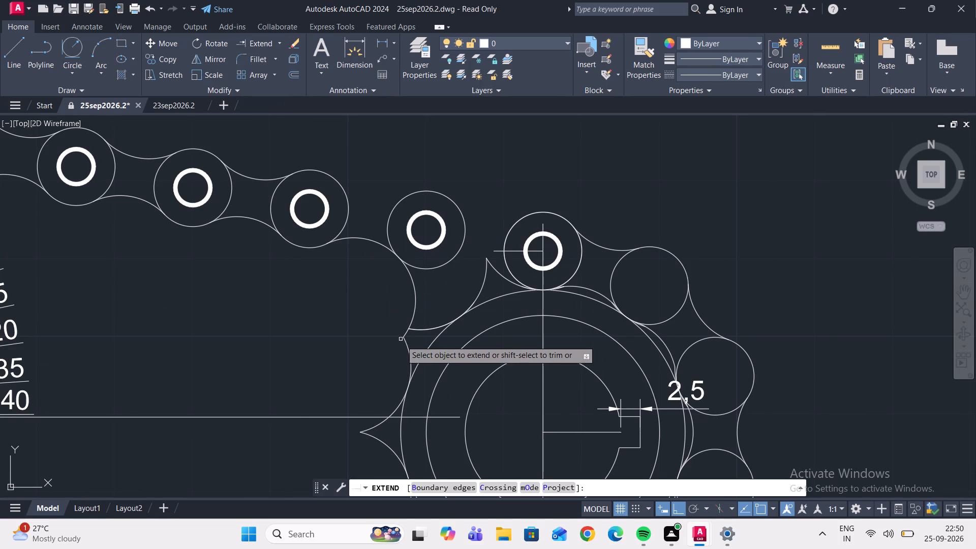
left_click(408, 348)
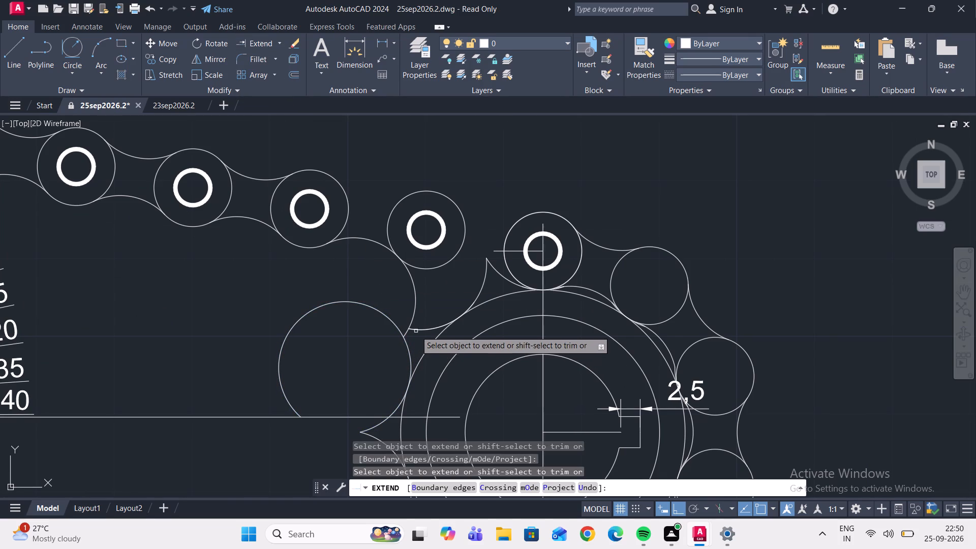
left_click(416, 330)
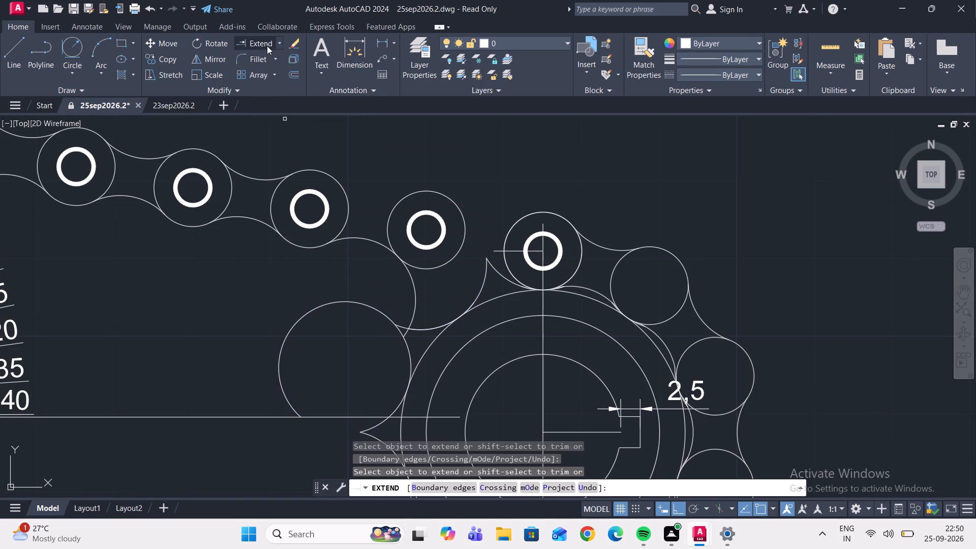
Trim the surplus ends of the extended tooth arcs and the radius 8 link arc's portion hanging below the sloping run's last roller.
left_click(279, 44)
left_click(274, 58)
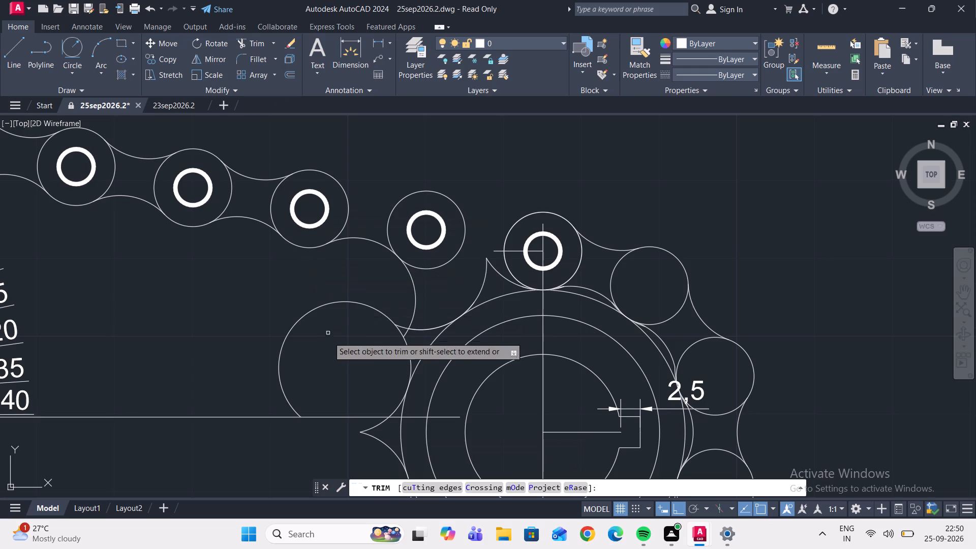
left_click_drag(330, 342, 279, 300)
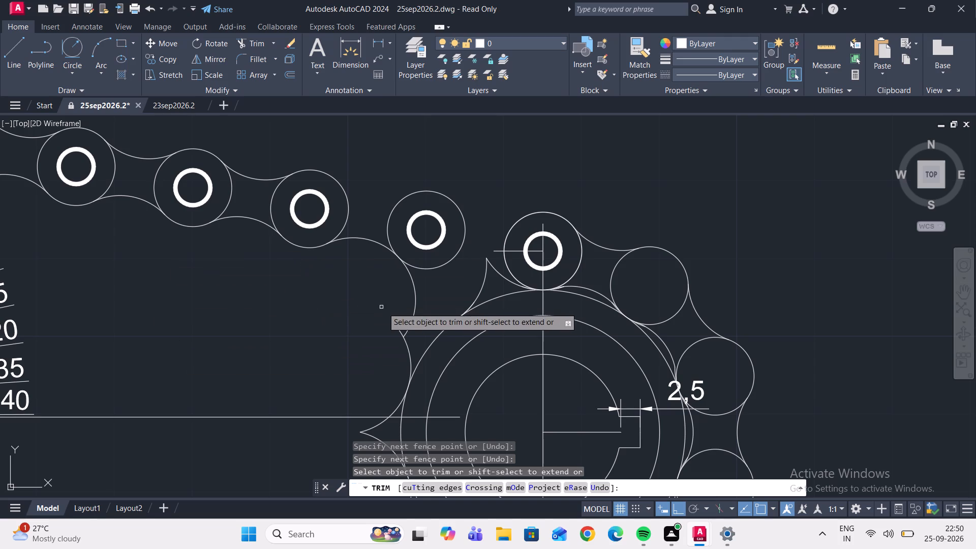
left_click(413, 309)
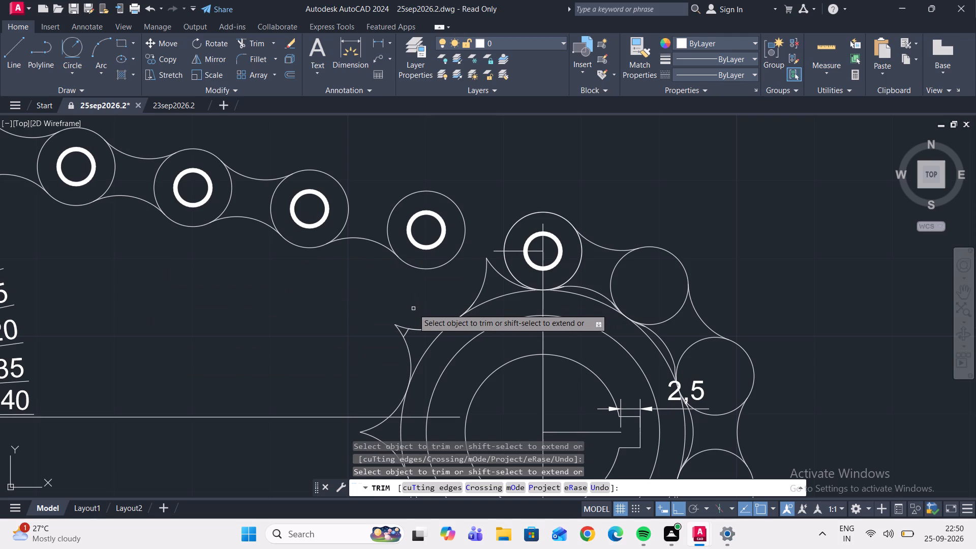
scroll(407, 334, "up", 2)
left_click(404, 333)
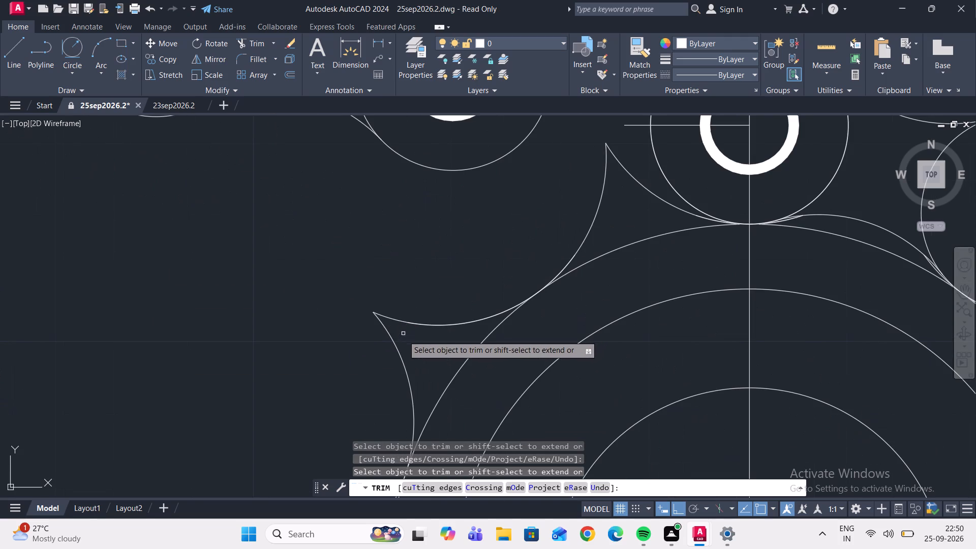
scroll(437, 283, "down", 2)
key("Escape")
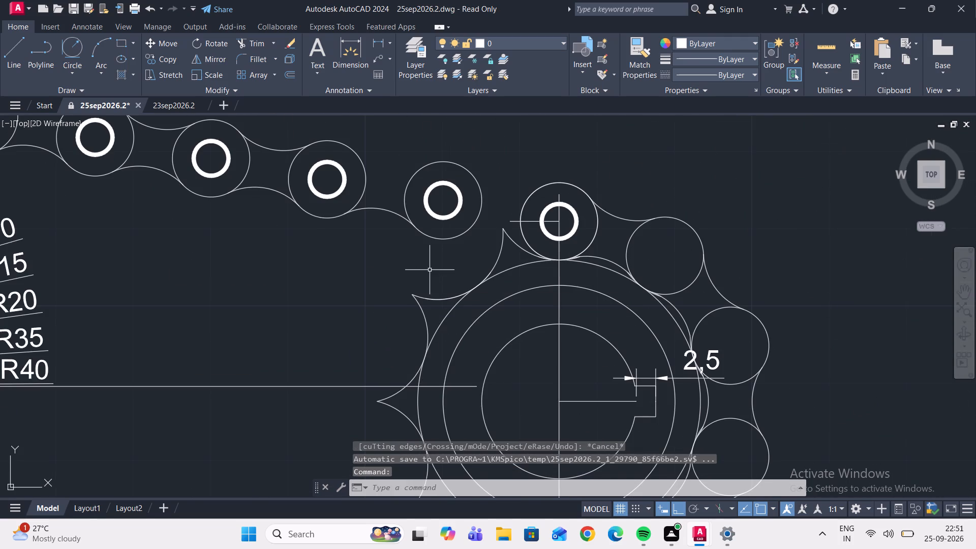
Draw a radius 8 circle tangent to the upper sides of the sloping run's last two rollers and trim it to the link arc between them.
middle_click_drag(430, 270, 414, 301)
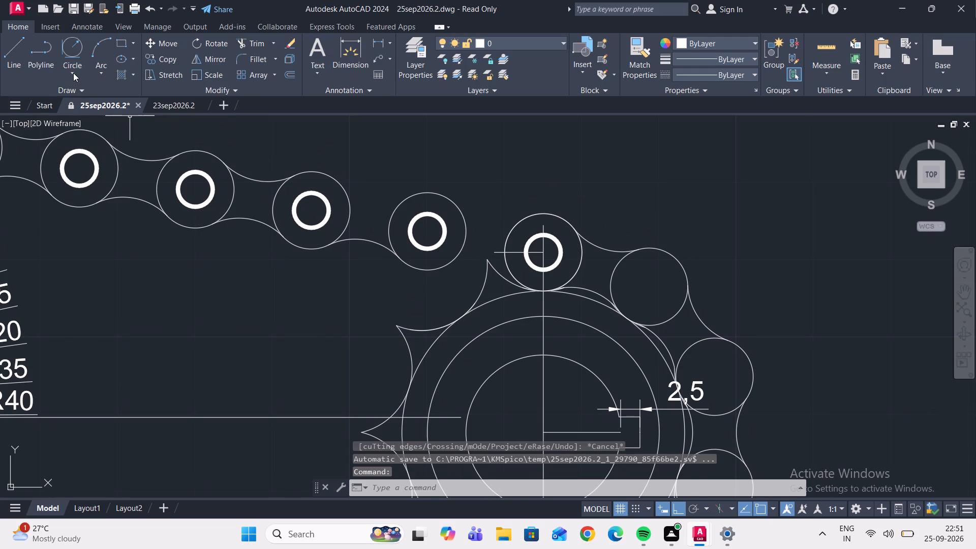
left_click(69, 50)
left_click_drag(333, 184, 341, 182)
left_click(408, 196)
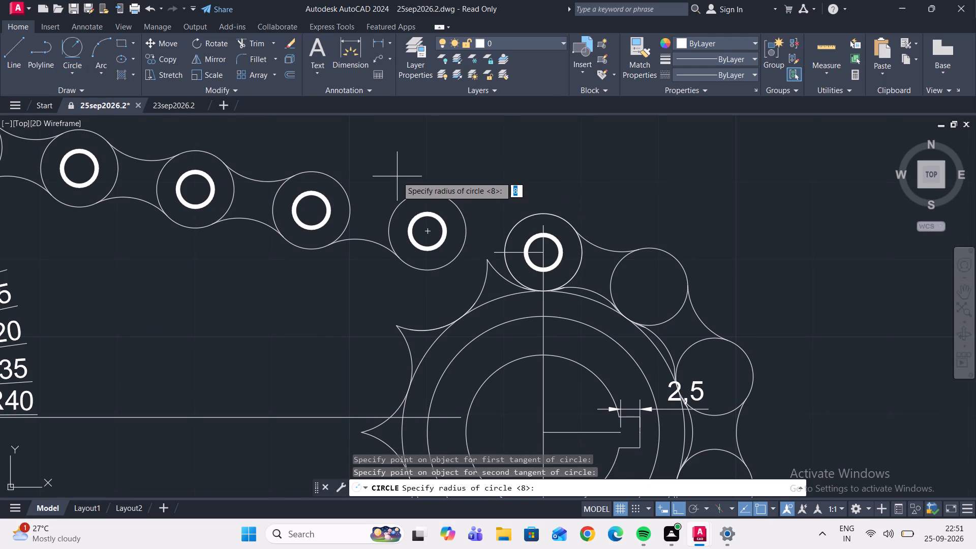
key("Return")
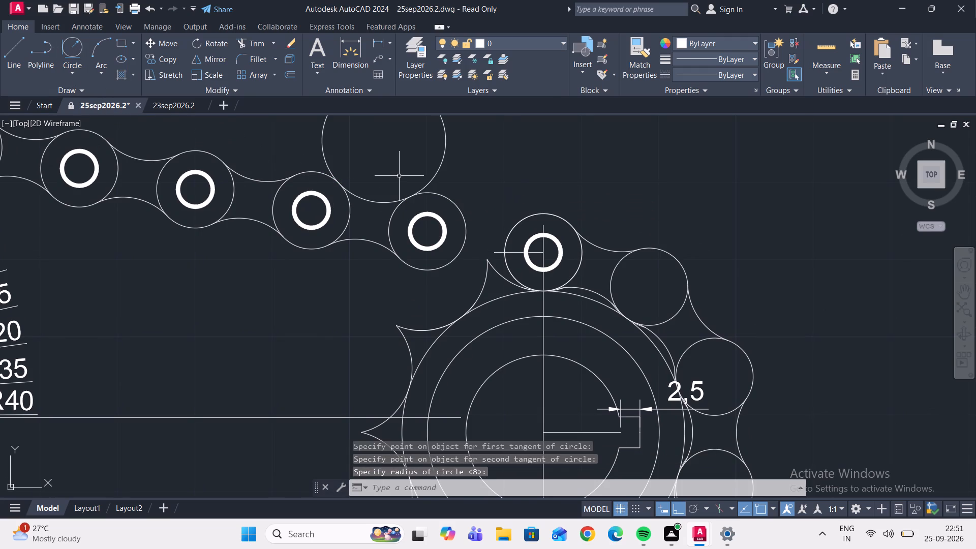
scroll(401, 177, "down", 1)
middle_click_drag(404, 178, 419, 237)
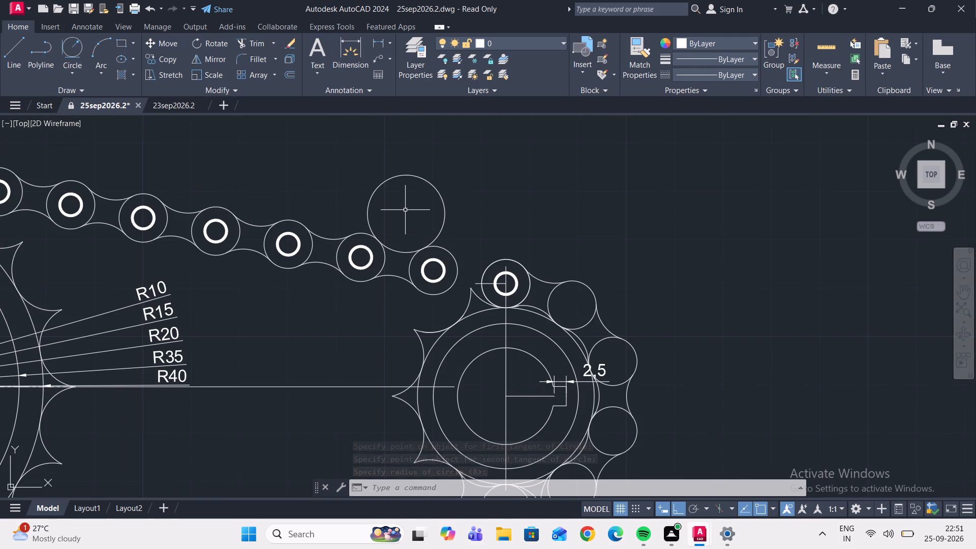
left_click(252, 45)
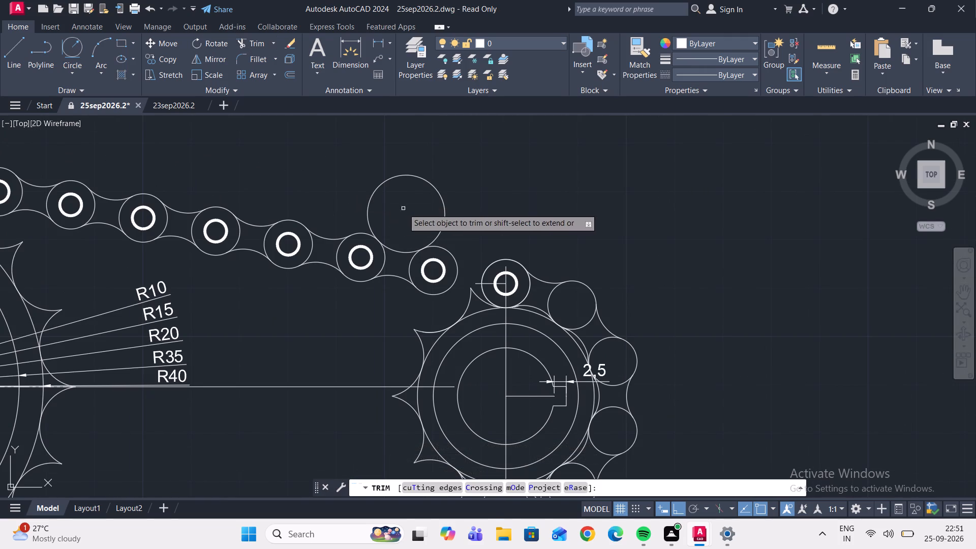
left_click_drag(405, 208, 368, 153)
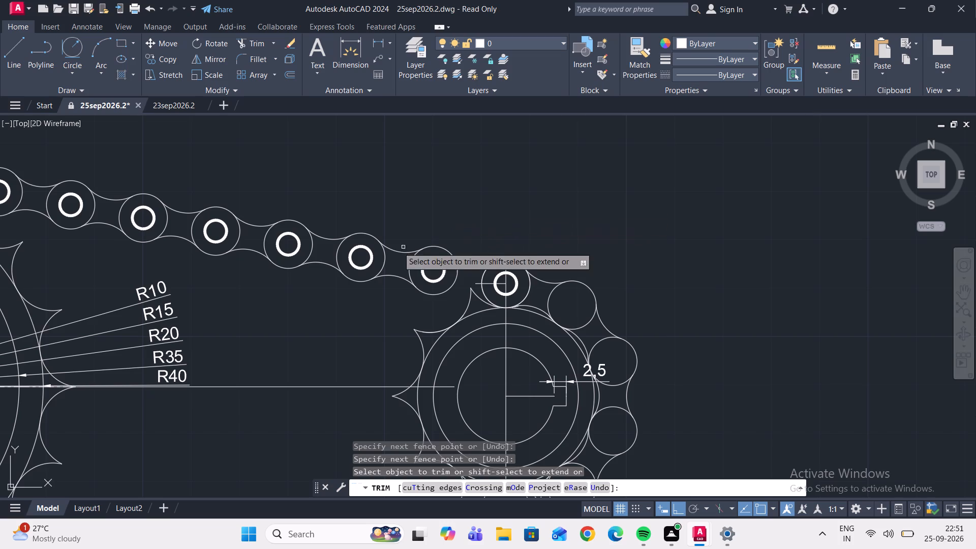
Add a radius 8 link arc above the gap between the sloping run's last roller and the small sprocket's top roller, trimming its tangent circle.
left_click(80, 69)
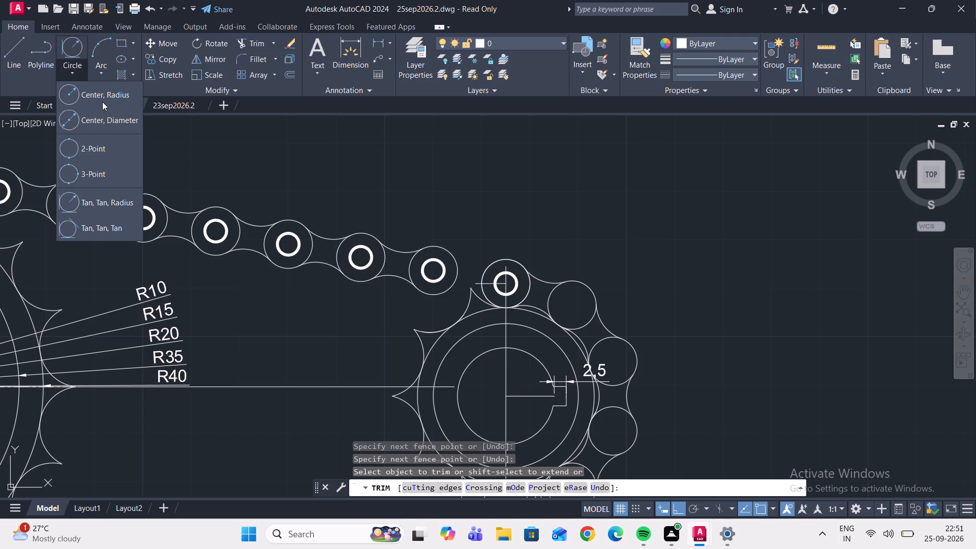
left_click(70, 50)
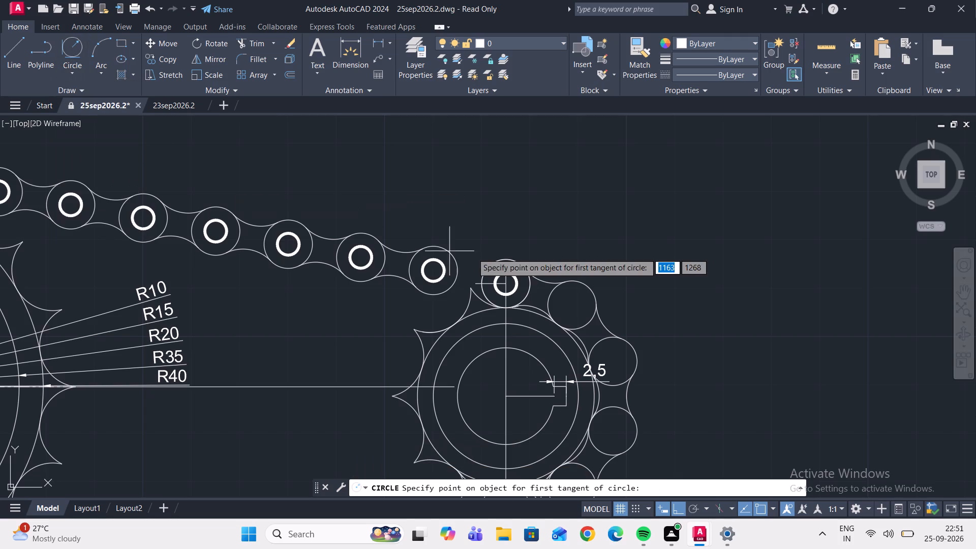
left_click(450, 253)
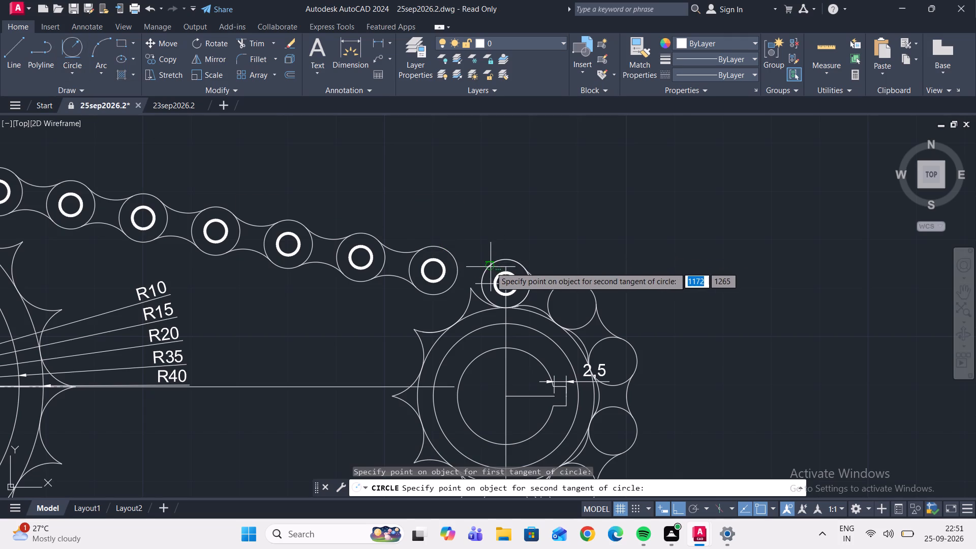
left_click(491, 267)
key("Return")
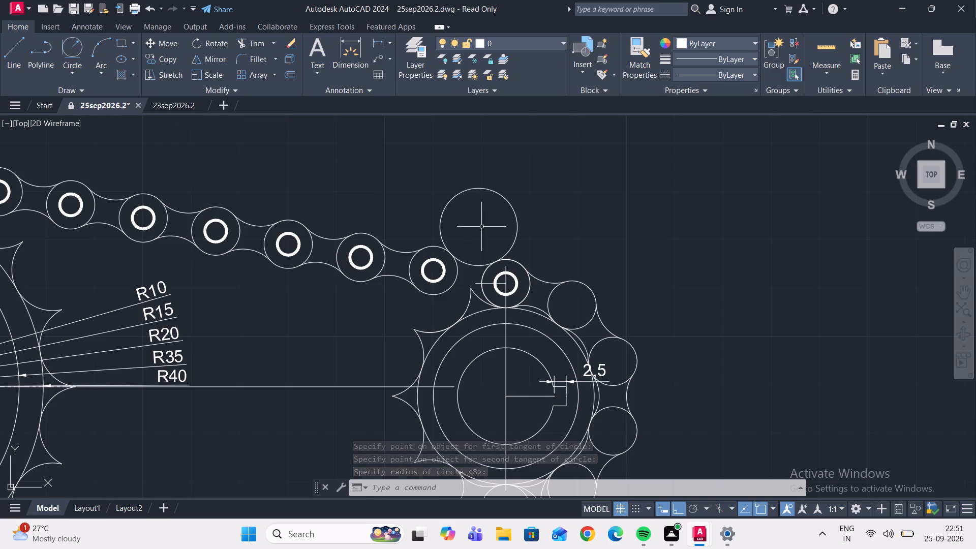
left_click(250, 47)
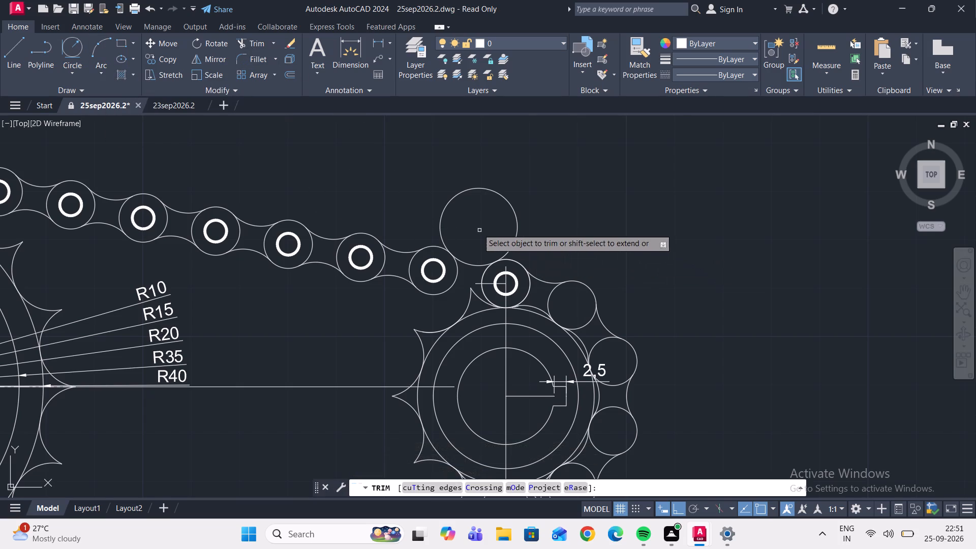
left_click_drag(476, 228, 428, 188)
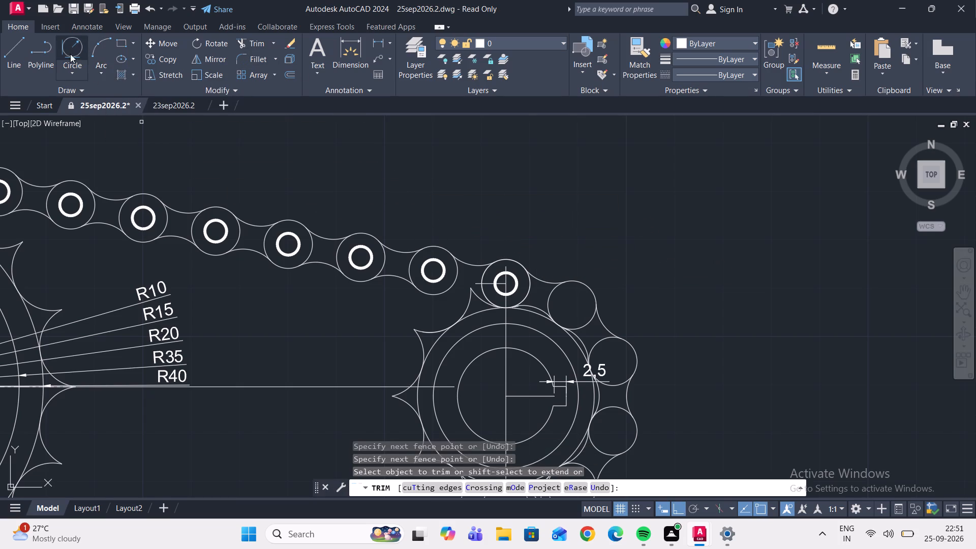
Draw a radius 8 circle tangent to the undersides of the sloping run's last roller and the small sprocket's top roller.
left_click(72, 53)
scroll(437, 308, "up", 2)
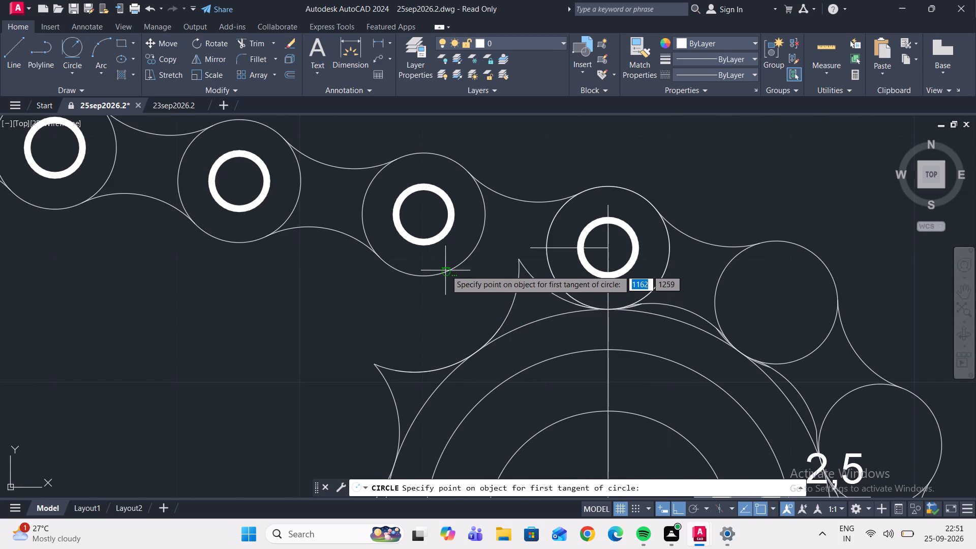
left_click(446, 269)
left_click(552, 269)
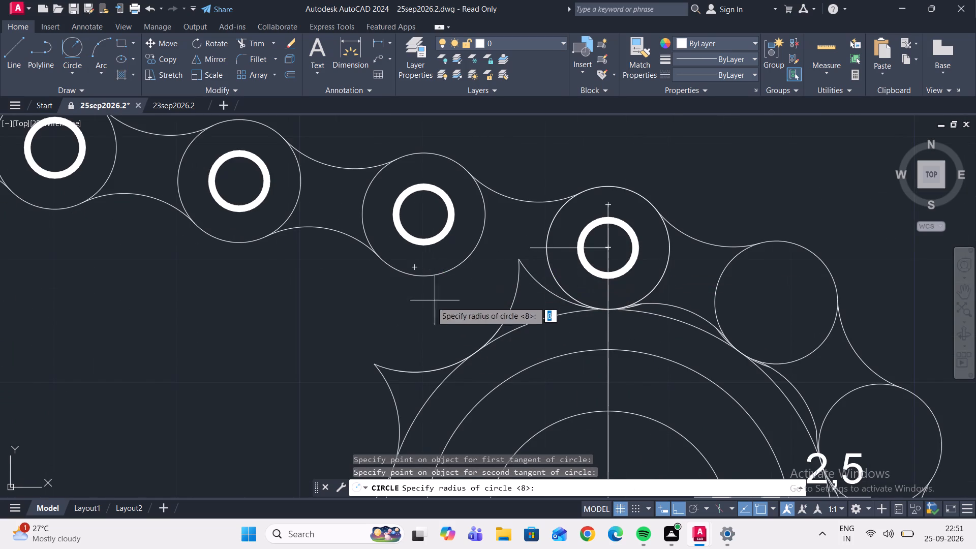
key("Return")
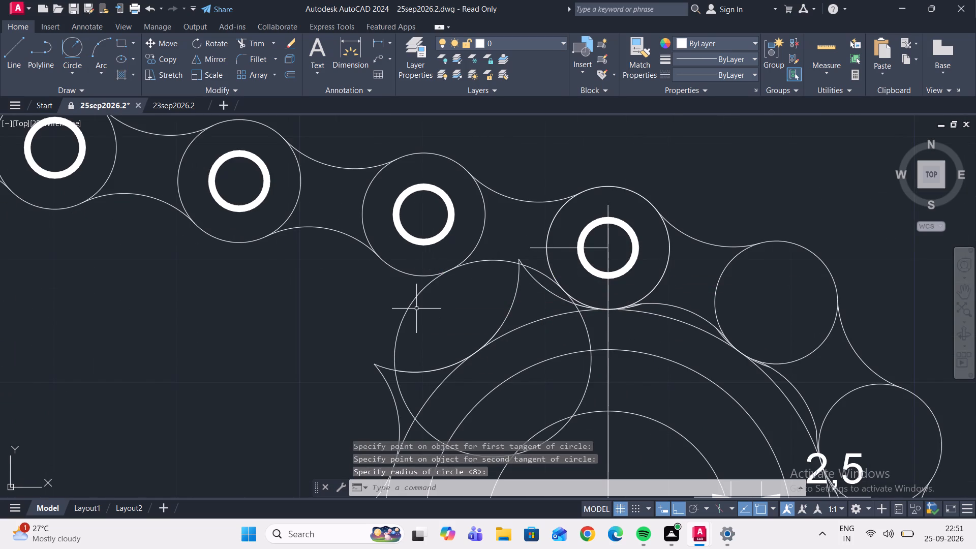
Trim the tips of both tooth arcs where they project above the new radius 8 circle near the small sprocket's top roller.
scroll(521, 264, "up", 2)
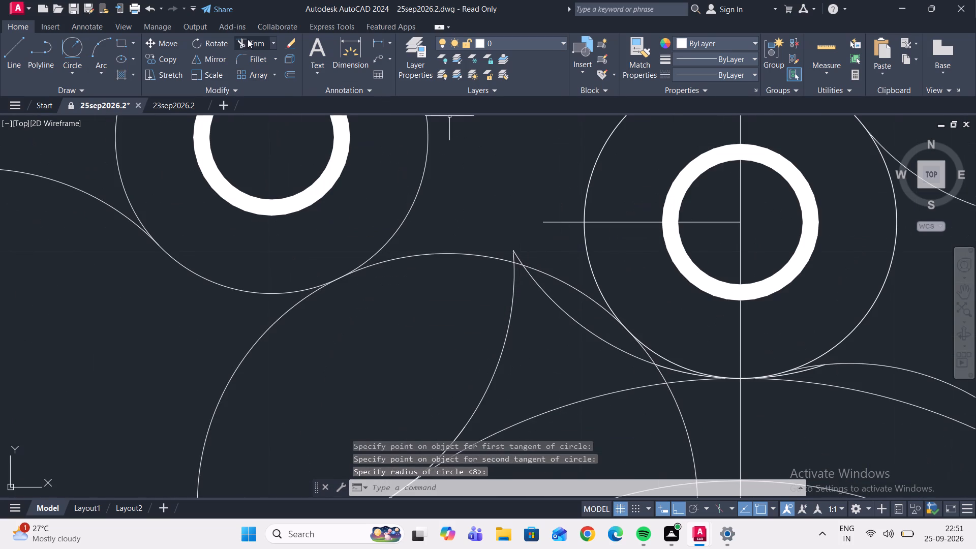
left_click(255, 41)
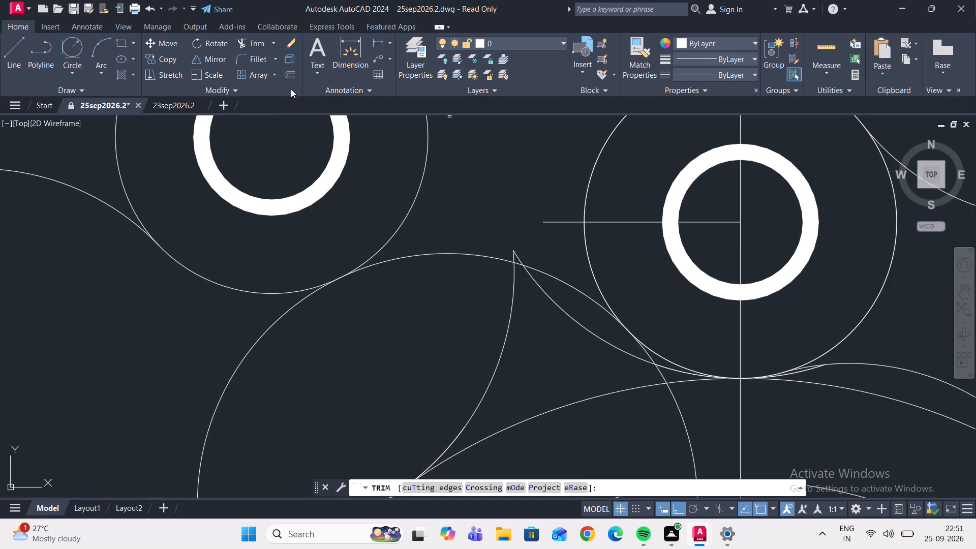
scroll(526, 264, "up", 2)
left_click(510, 256)
left_click(493, 246)
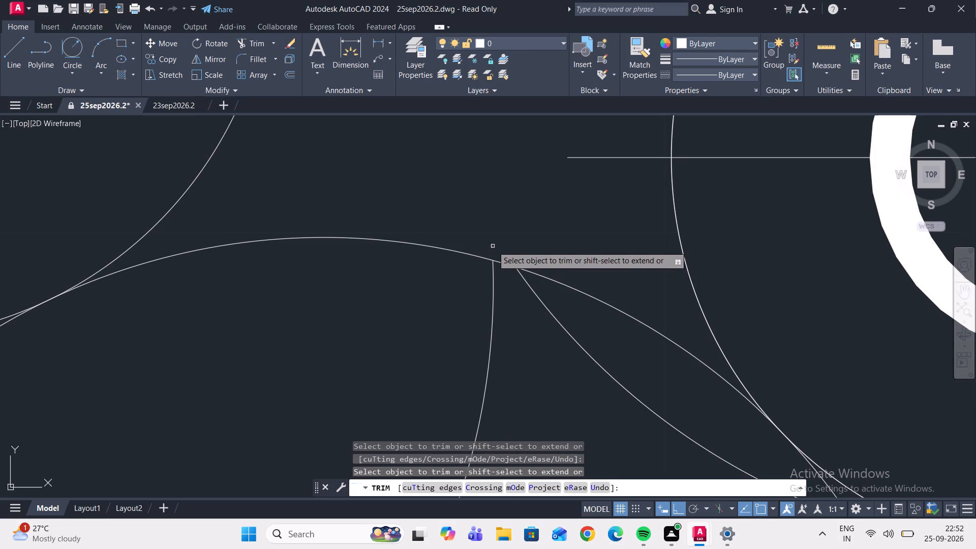
Trim the new radius 8 circle from the upper run's last roller down across the small sprocket to its innermost circle.
scroll(474, 207, "down", 3)
left_click_drag(362, 293, 307, 283)
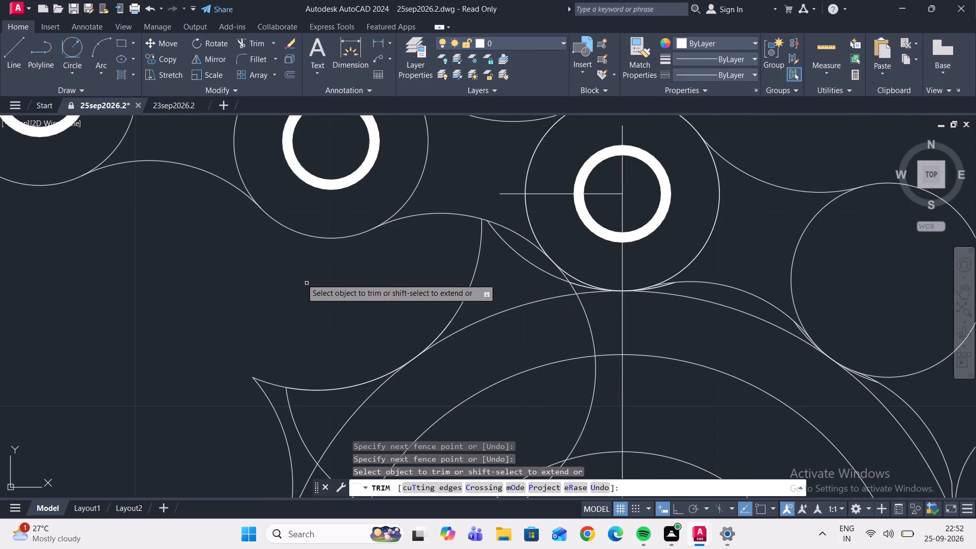
middle_click_drag(306, 408, 349, 324)
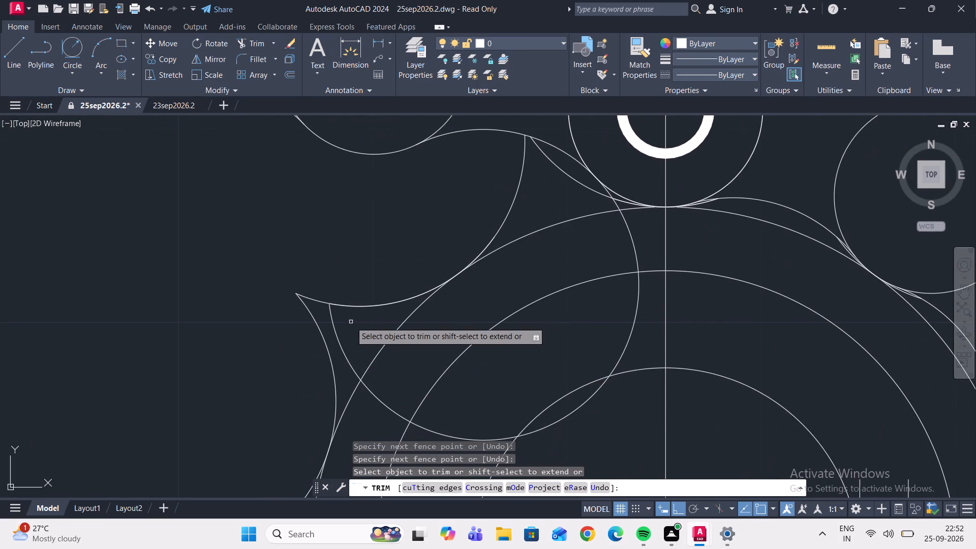
scroll(347, 342, "up", 1)
left_click_drag(348, 346, 346, 385)
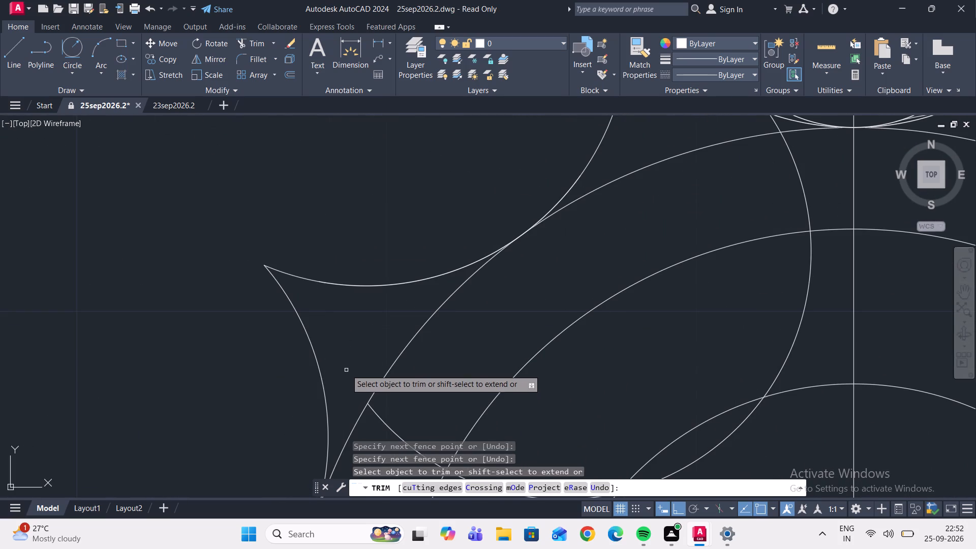
middle_click_drag(346, 366, 310, 299)
left_click_drag(367, 348, 355, 389)
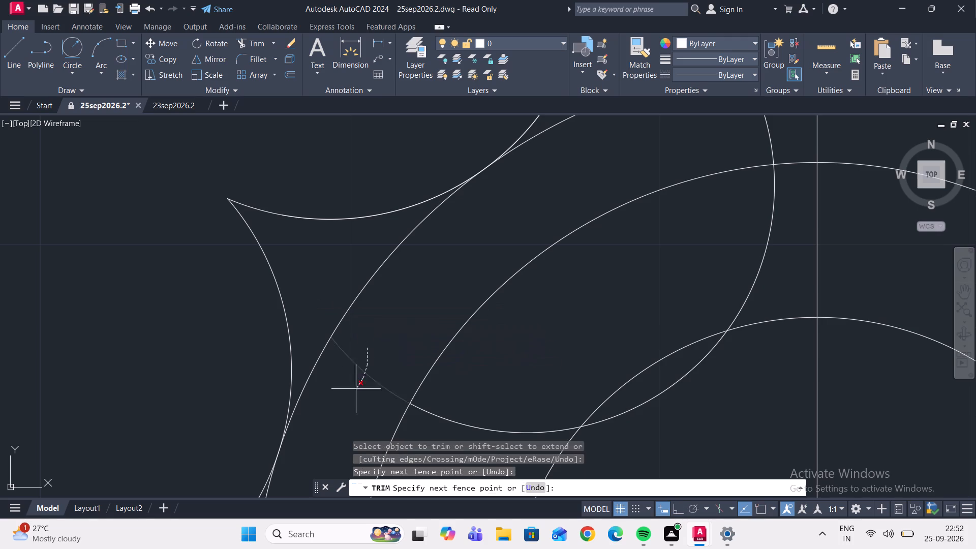
left_click_drag(355, 389, 354, 389)
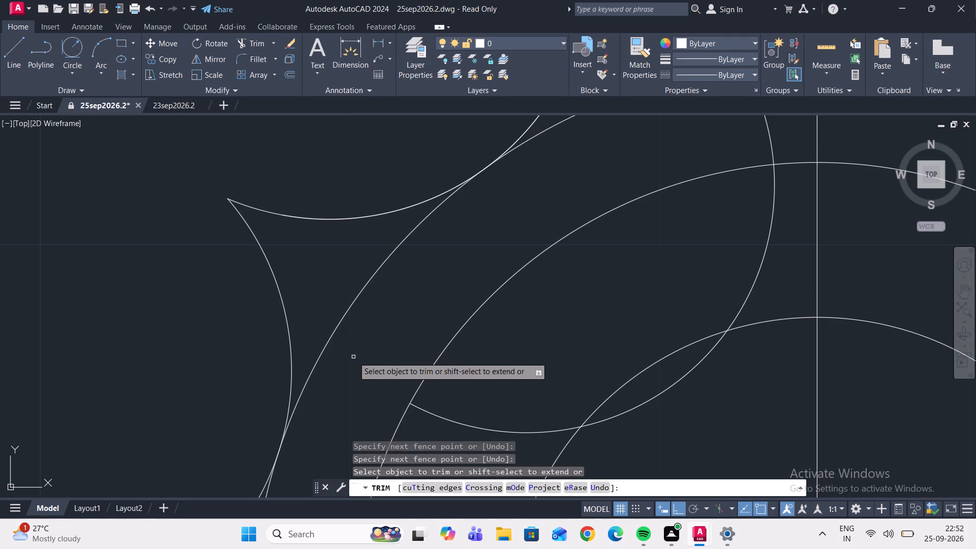
middle_click_drag(460, 360, 350, 278)
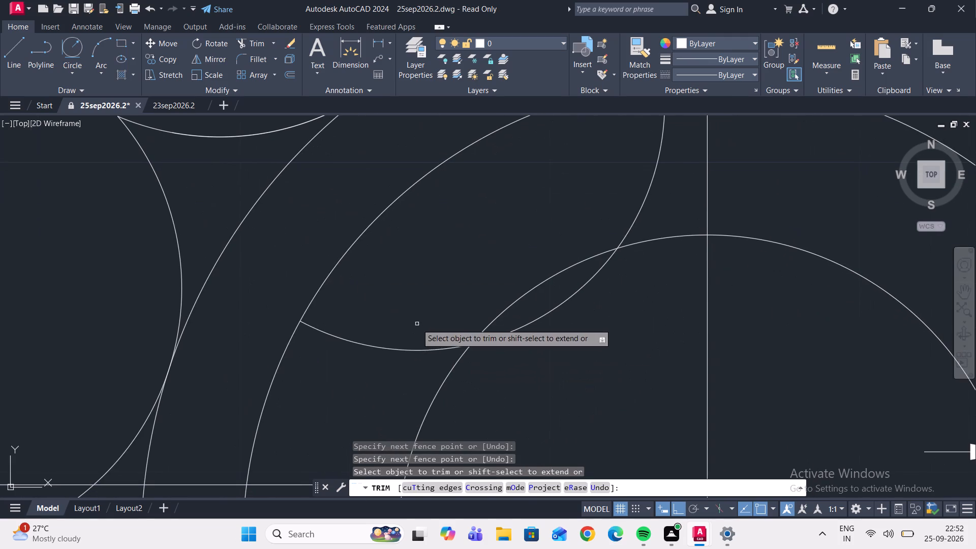
left_click_drag(411, 322, 347, 400)
left_click_drag(524, 310, 551, 374)
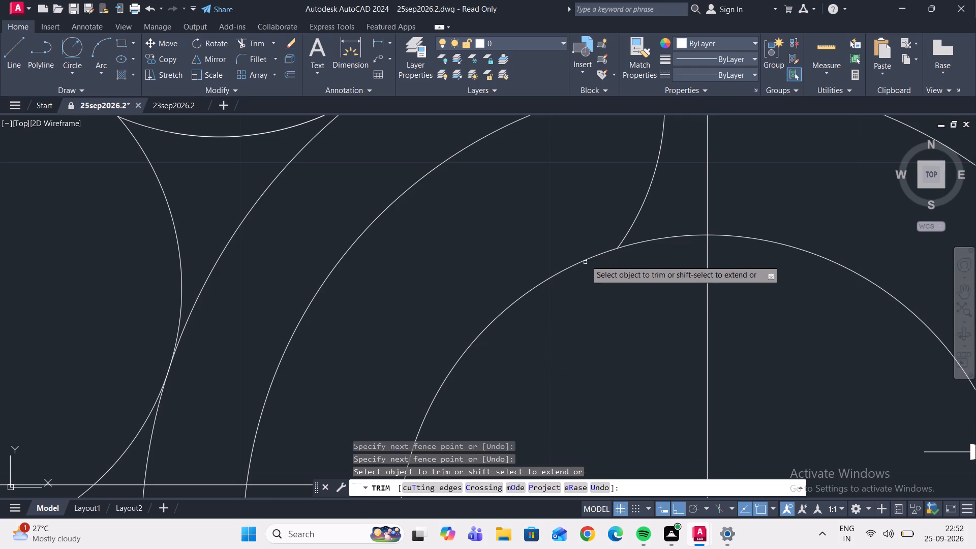
Trim the rest of the radius 8 circle below the small sprocket's top roller, leaving only the lower link arc.
scroll(583, 220, "down", 2)
middle_click_drag(570, 208, 429, 333)
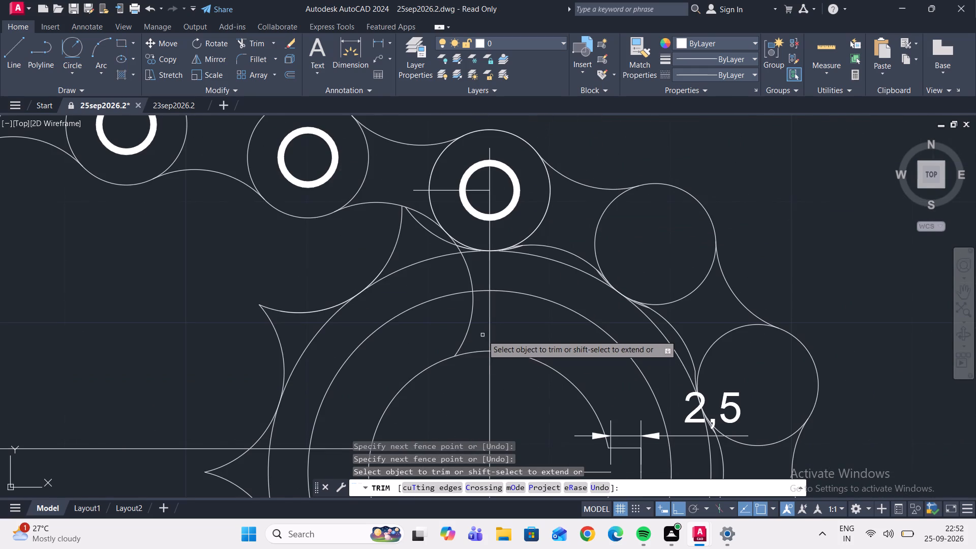
scroll(482, 334, "up", 2)
left_click_drag(476, 325, 386, 333)
middle_click_drag(390, 318, 356, 408)
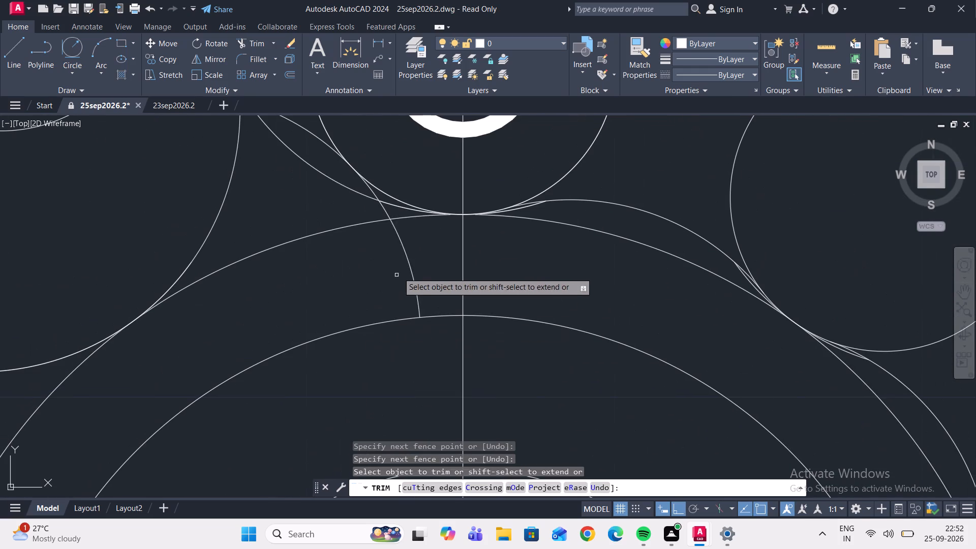
left_click_drag(420, 246, 372, 296)
middle_click_drag(379, 260, 379, 291)
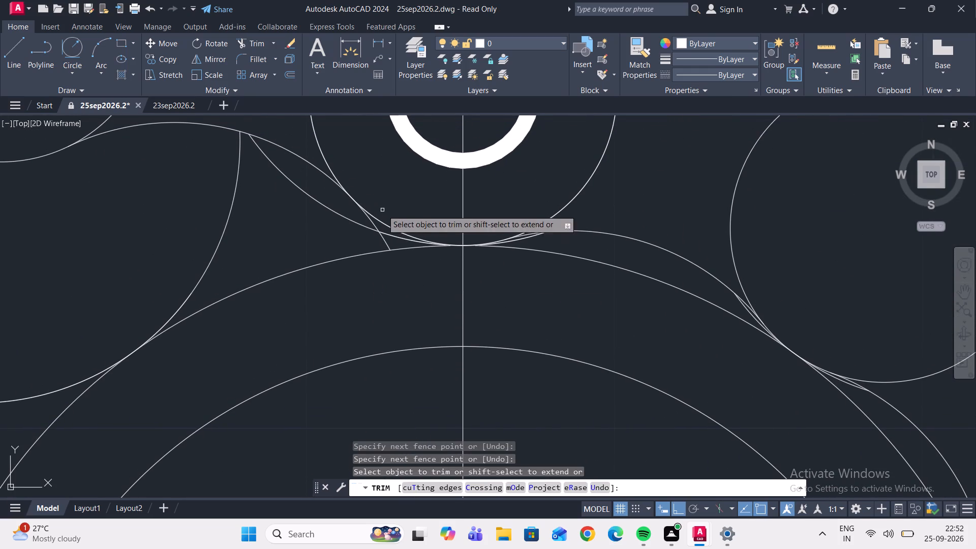
scroll(384, 239, "up", 4)
left_click_drag(385, 239, 346, 277)
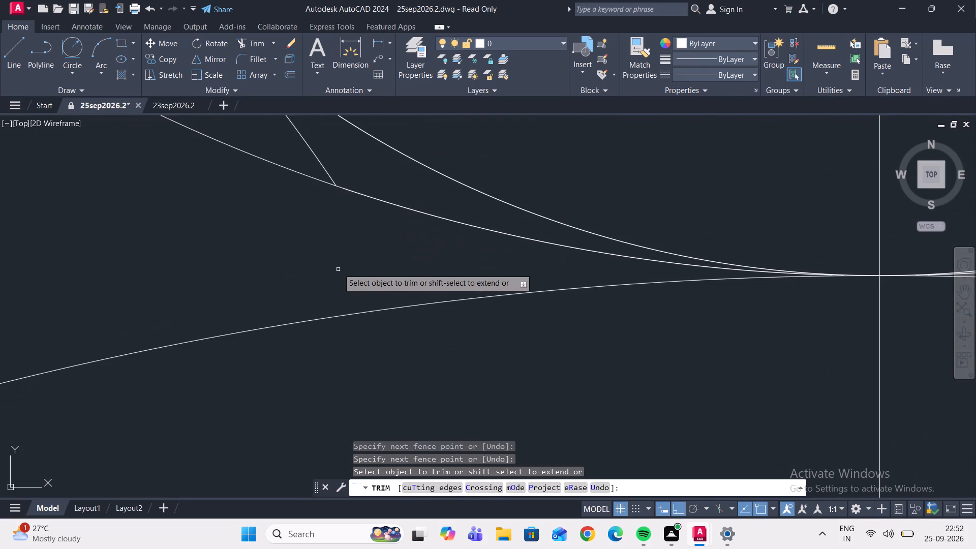
scroll(340, 265, "down", 2)
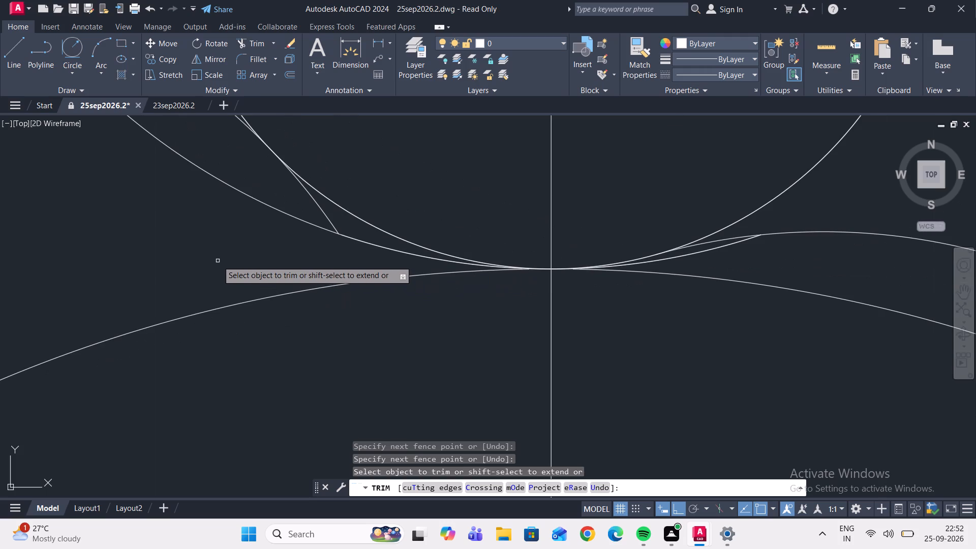
scroll(219, 261, "down", 1)
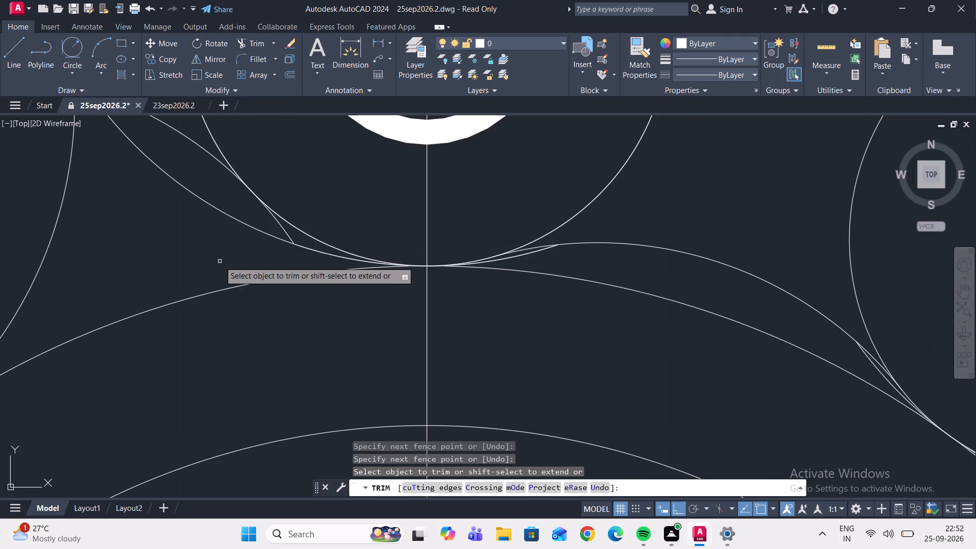
scroll(219, 262, "down", 1)
middle_click_drag(185, 250, 124, 283)
scroll(192, 277, "up", 2)
left_click(208, 272)
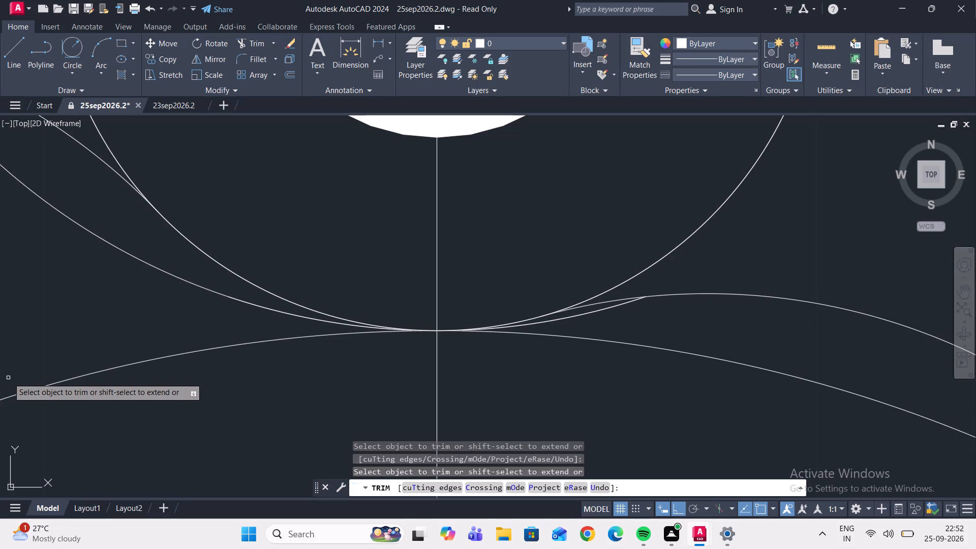
Trim away the horizontal centreline on and inside the pin ring of the small sprocket's top roller.
scroll(52, 346, "down", 3)
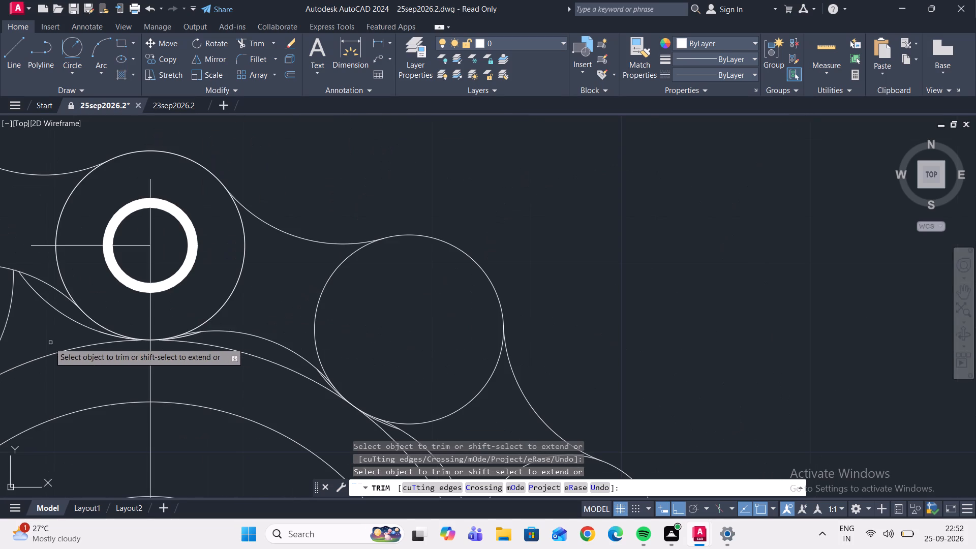
middle_click_drag(92, 385, 129, 371)
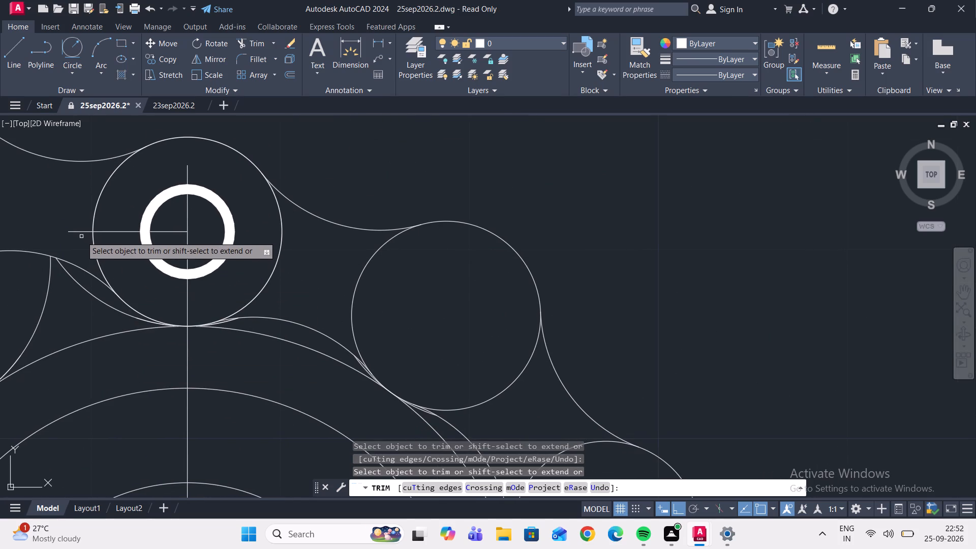
left_click_drag(81, 231, 86, 230)
left_click(115, 233)
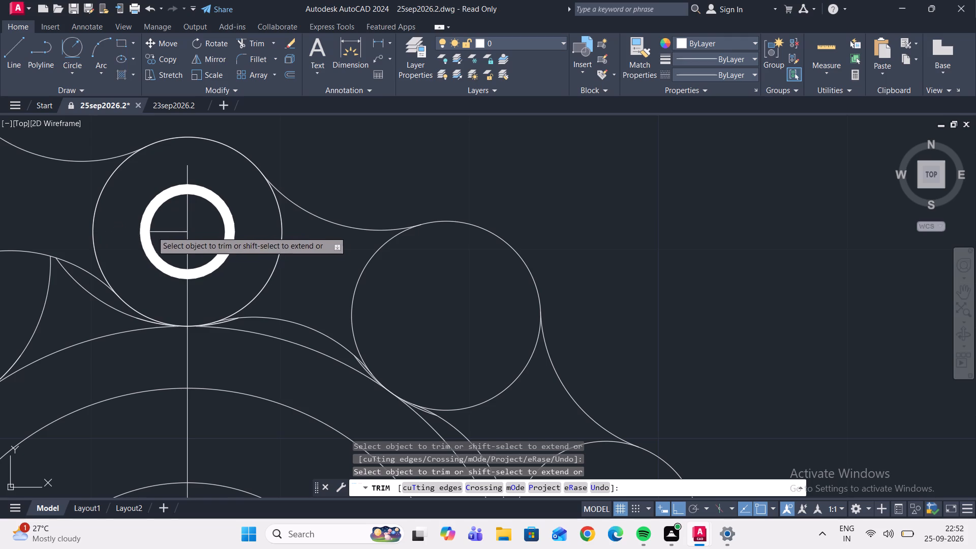
left_click(167, 231)
Trim away the pointed tooth arcs on both sides of the small sprocket's bottom roller and end the Trim command.
scroll(194, 243, "down", 6)
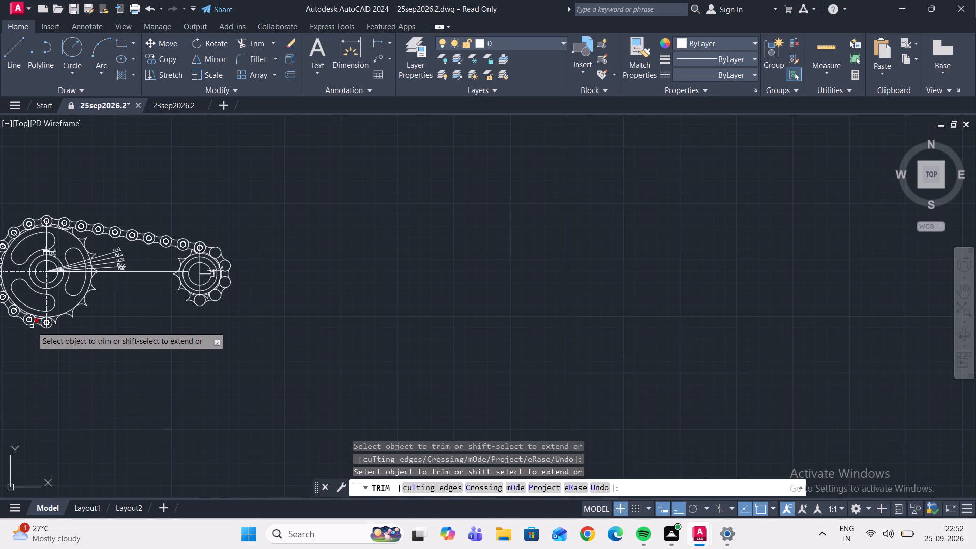
scroll(35, 326, "up", 2)
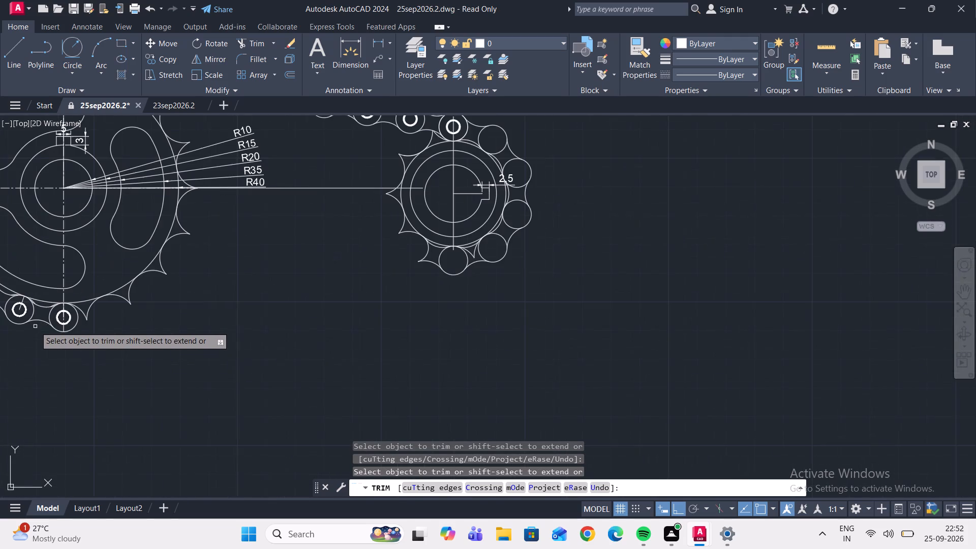
middle_click_drag(82, 356, 218, 363)
middle_click_drag(228, 383, 221, 409)
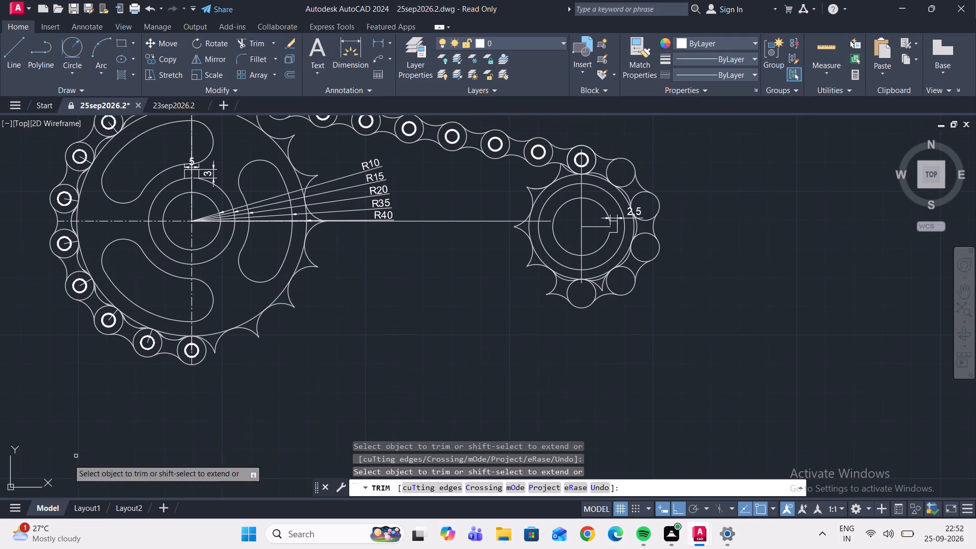
middle_click_drag(600, 370, 568, 416)
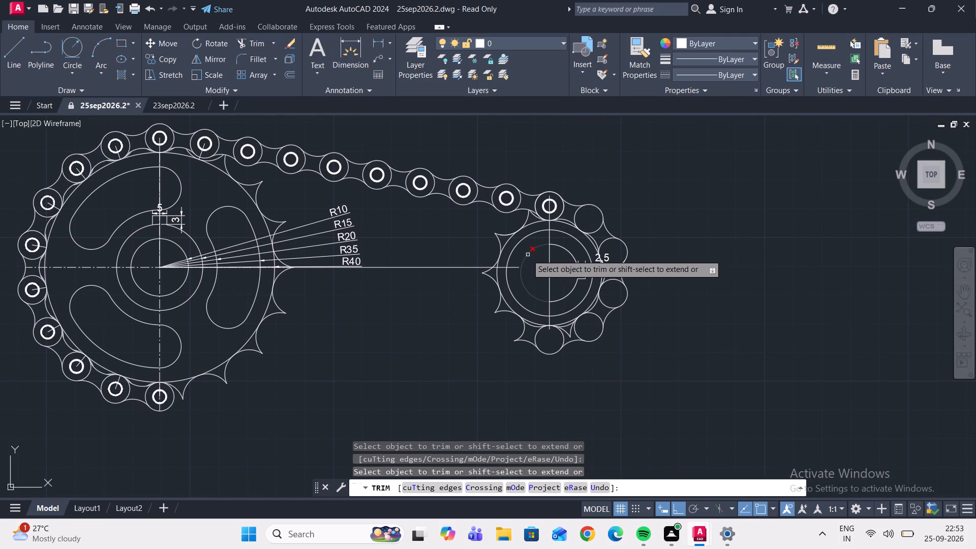
scroll(522, 323, "up", 3)
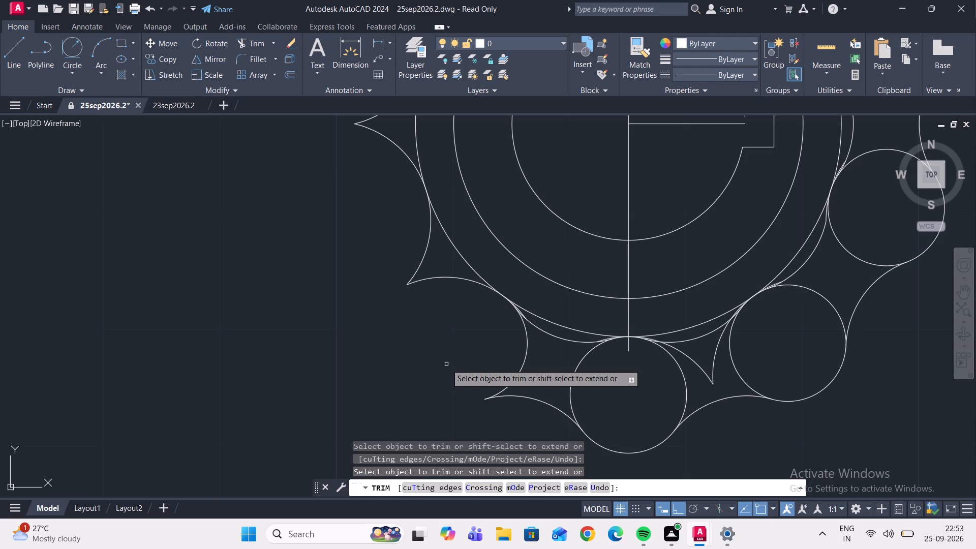
scroll(442, 401, "down", 1)
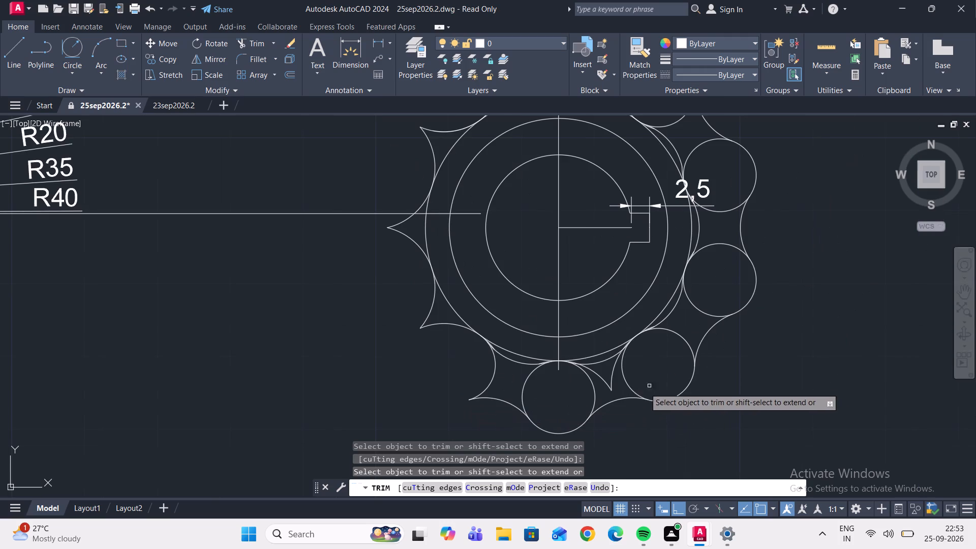
left_click(612, 388)
left_click(610, 388)
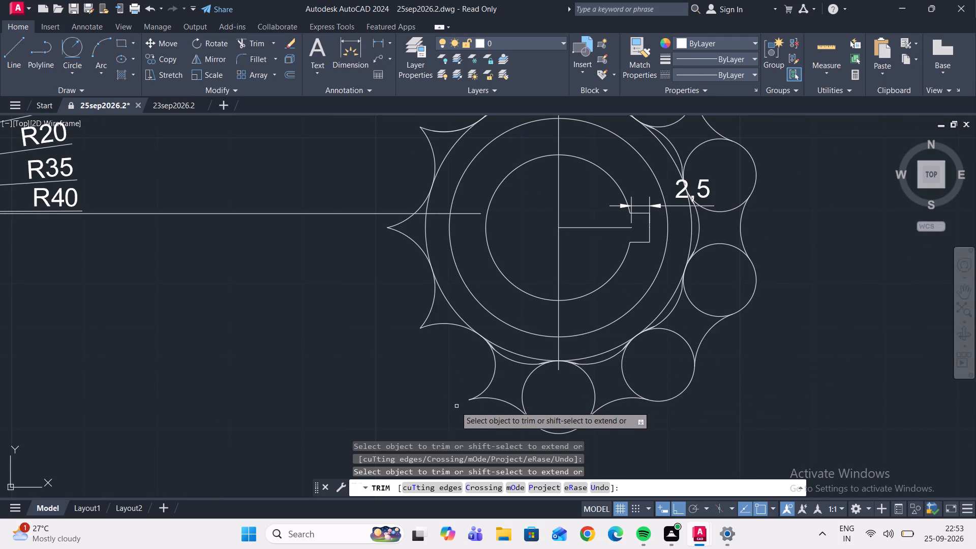
left_click(474, 398)
left_click(486, 394)
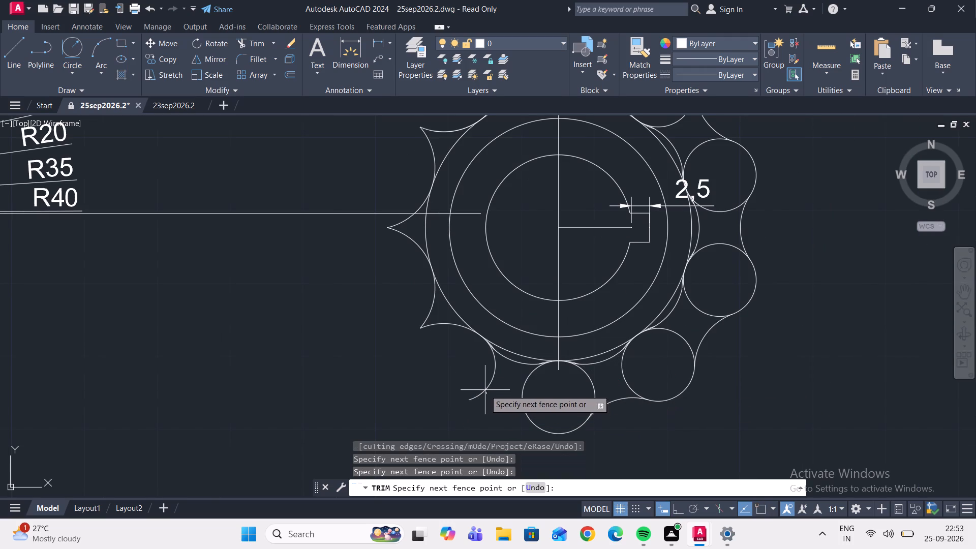
left_click(483, 386)
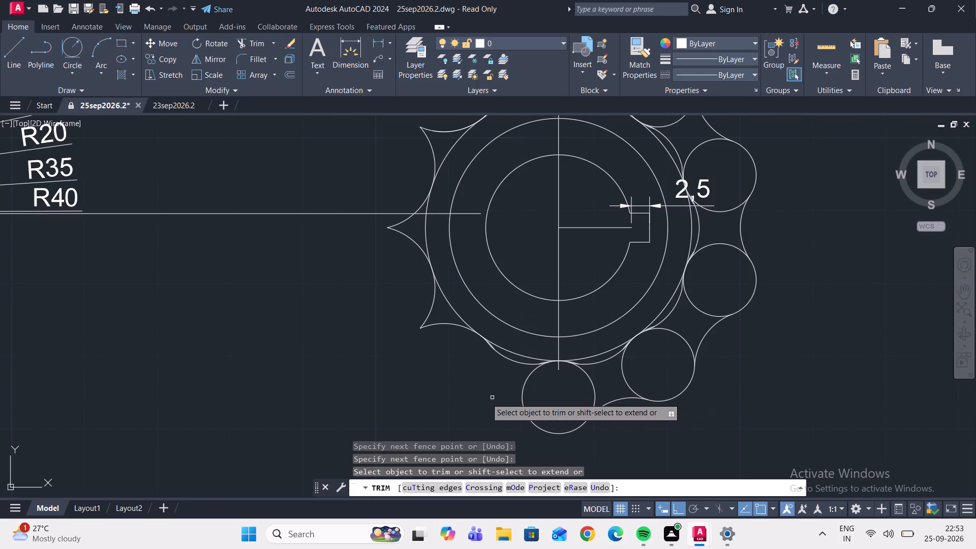
scroll(479, 380, "down", 2)
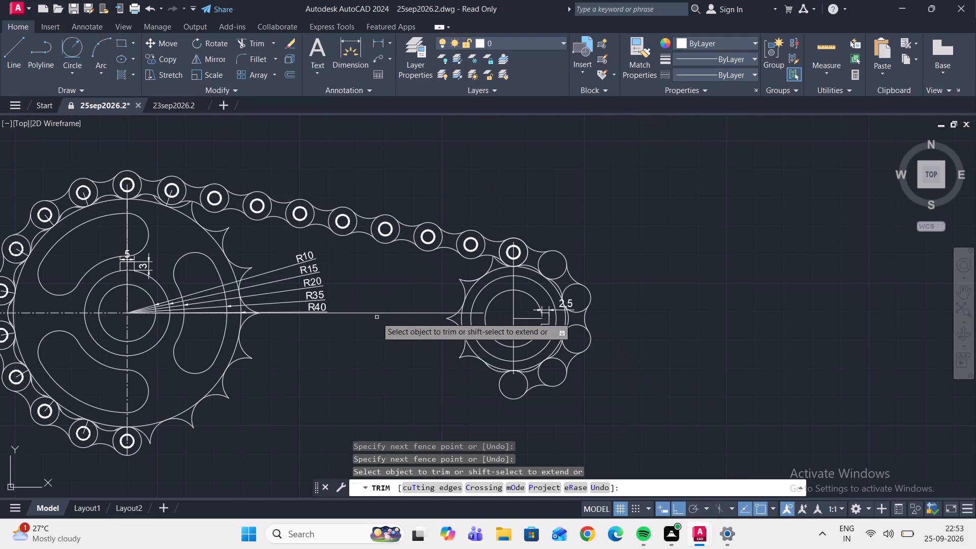
key("Escape")
Mirror the upper chain run, excluding the large sprocket's tooth arc, across a line from the large sprocket's centre to the small sprocket's bore arc midpoint, keeping the original.
scroll(126, 201, "up", 1)
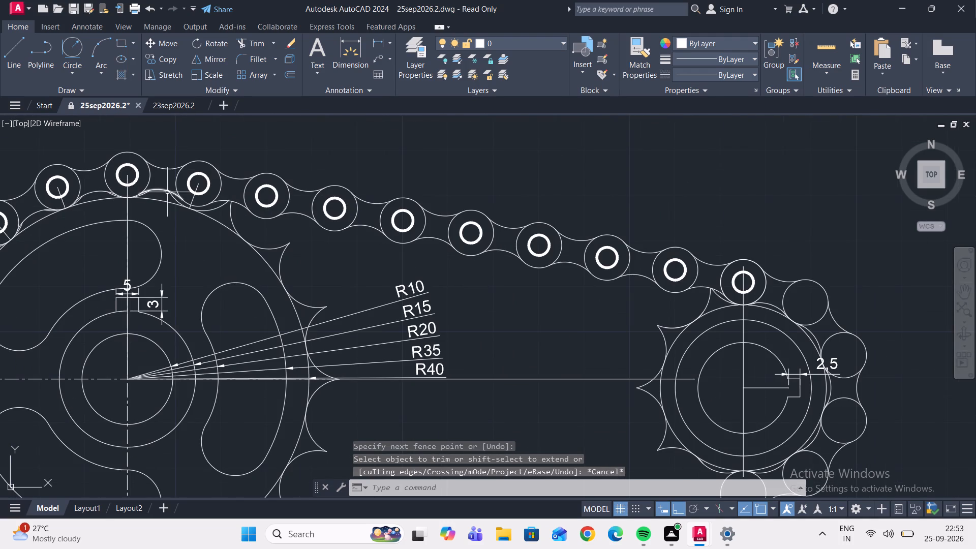
scroll(168, 192, "down", 1)
scroll(192, 193, "up", 2)
scroll(188, 175, "down", 1)
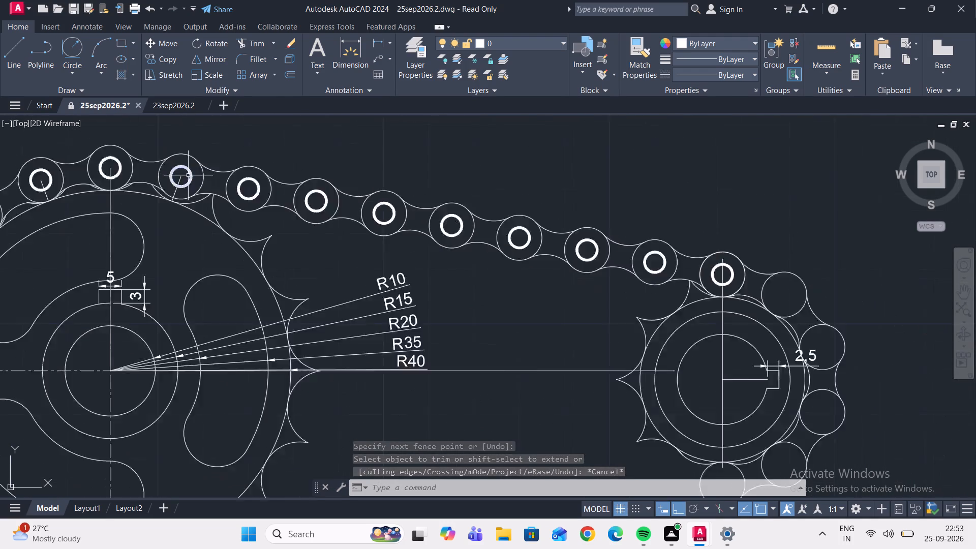
scroll(188, 175, "down", 1)
left_click_drag(168, 154, 172, 159)
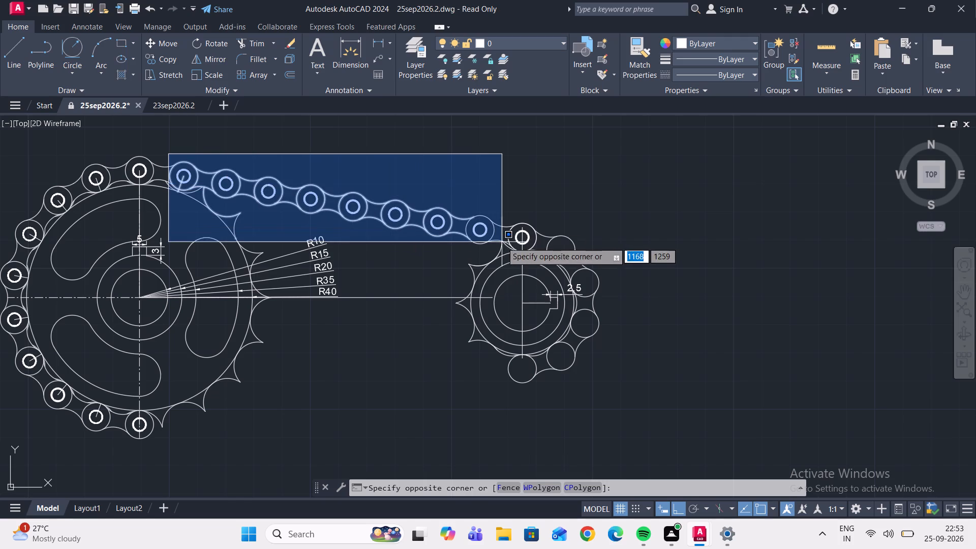
left_click(534, 252)
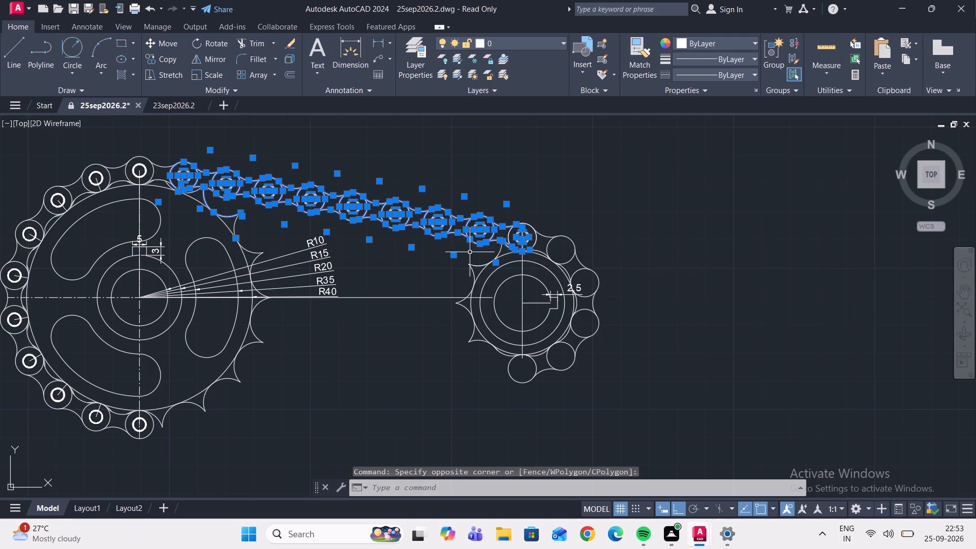
middle_click_drag(251, 228, 265, 264)
scroll(190, 225, "up", 4)
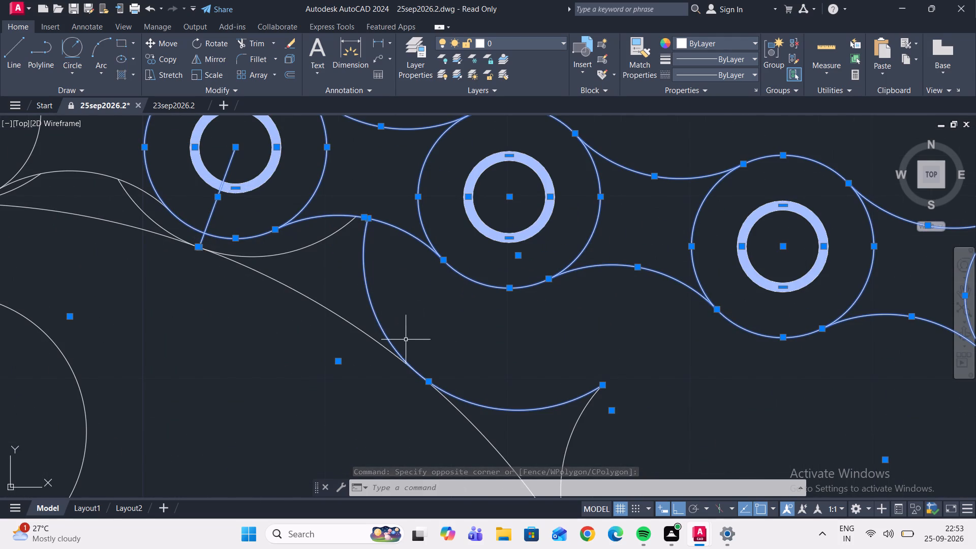
left_click(372, 311, "shift")
scroll(376, 303, "down", 2)
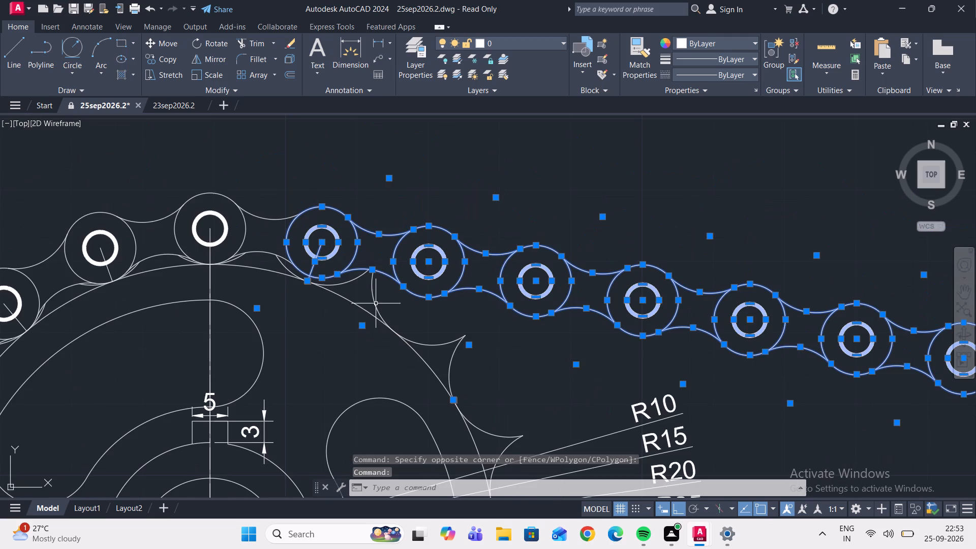
middle_click_drag(280, 200, 172, 184)
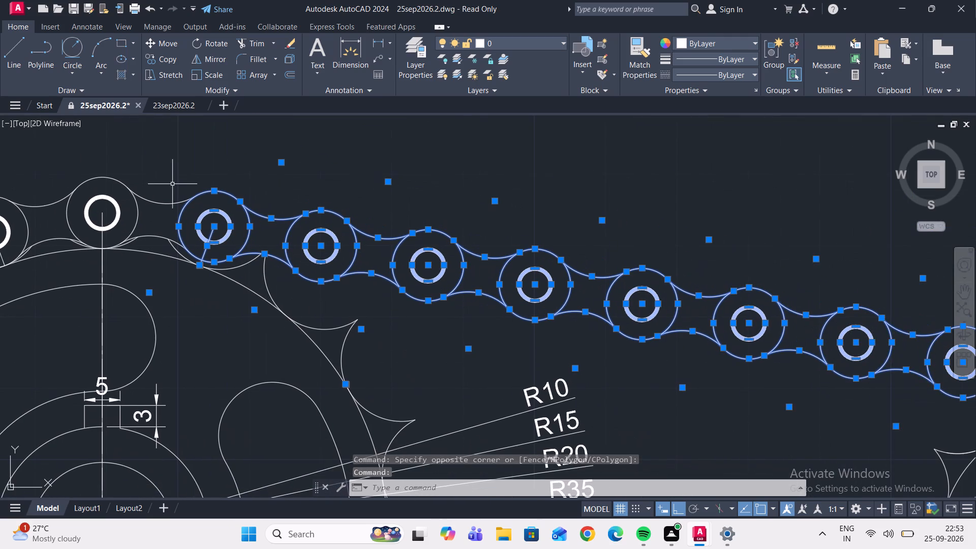
left_click(157, 203)
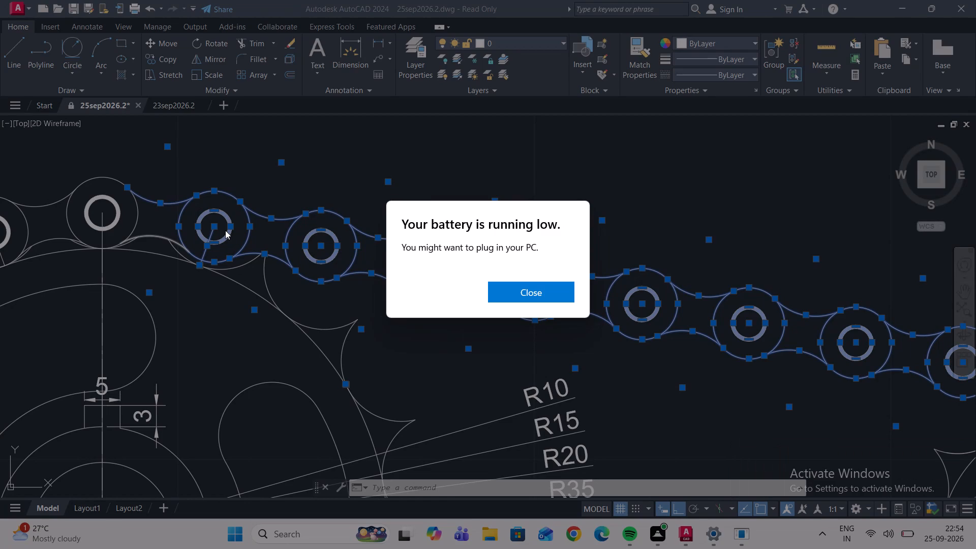
scroll(225, 230, "up", 3)
middle_click(225, 230)
scroll(225, 230, "up", 2)
right_click(226, 230)
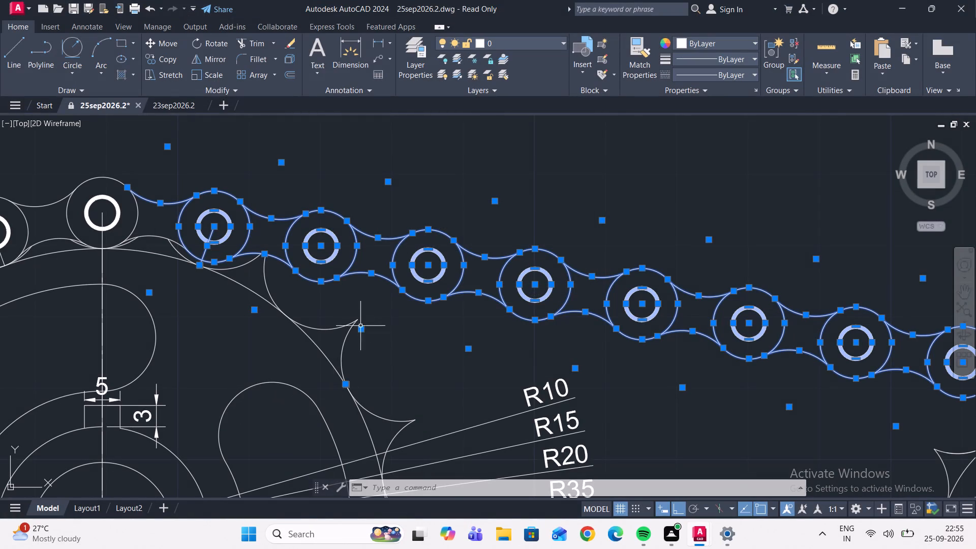
scroll(442, 359, "down", 1)
scroll(295, 289, "up", 2)
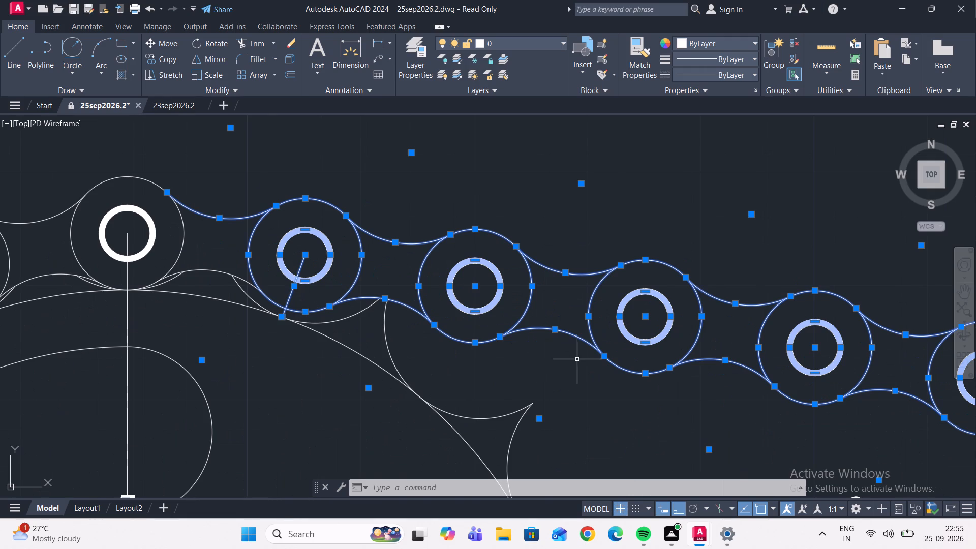
middle_click_drag(561, 375, 330, 277)
scroll(371, 274, "down", 2)
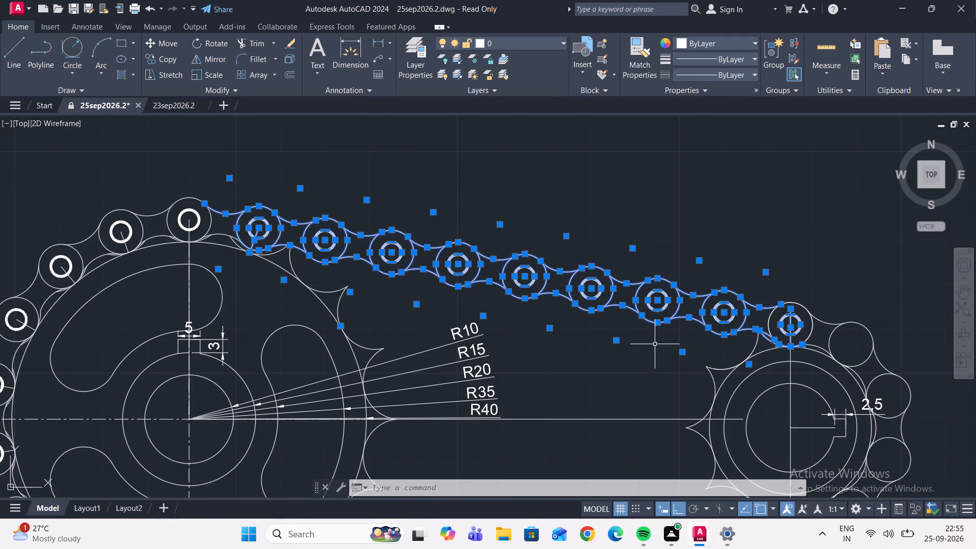
scroll(655, 344, "down", 1)
middle_click_drag(653, 353, 639, 323)
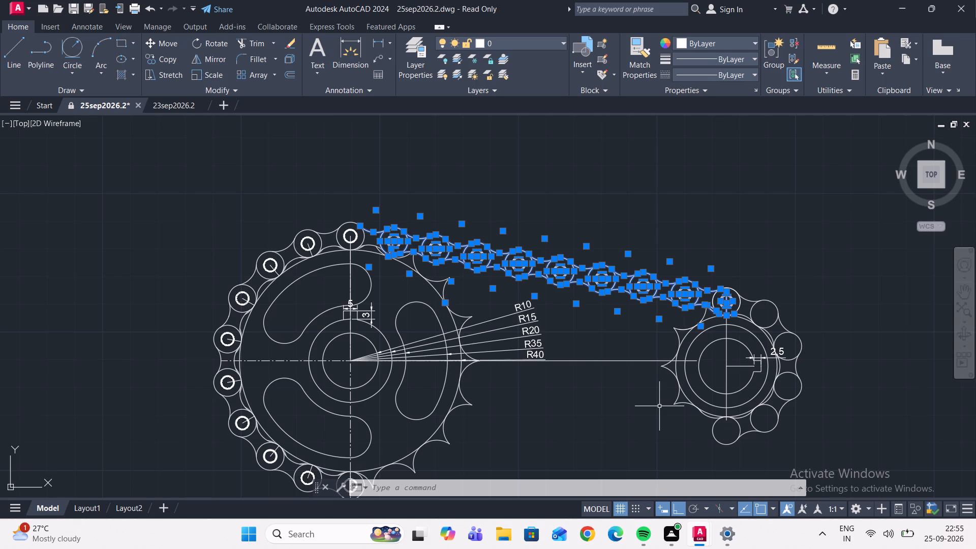
scroll(377, 263, "up", 1)
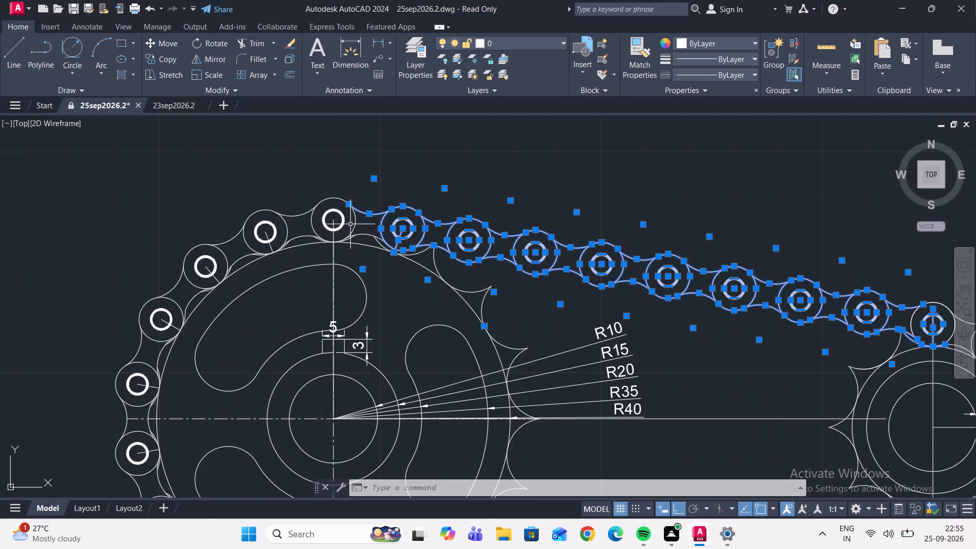
scroll(356, 235, "up", 2)
left_click(359, 233)
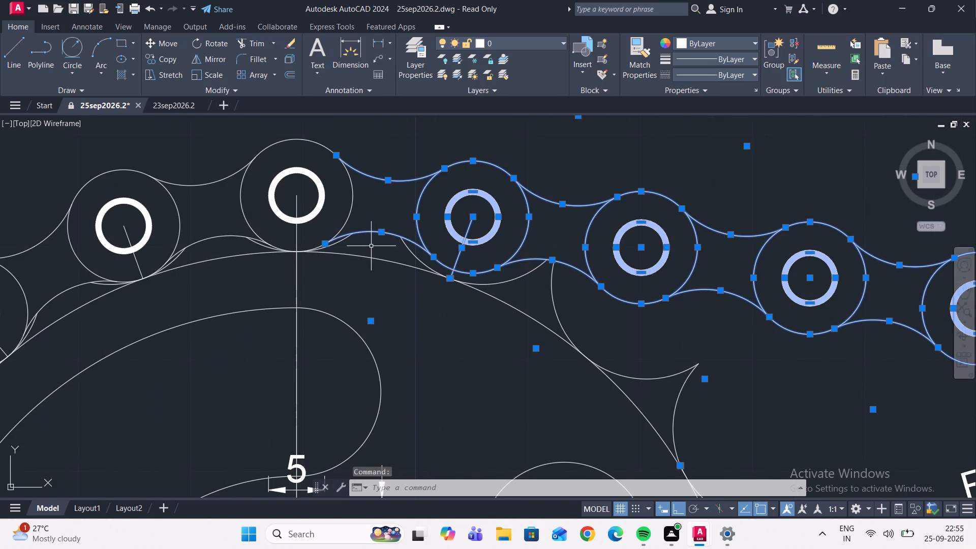
scroll(372, 246, "down", 2)
scroll(420, 283, "down", 2)
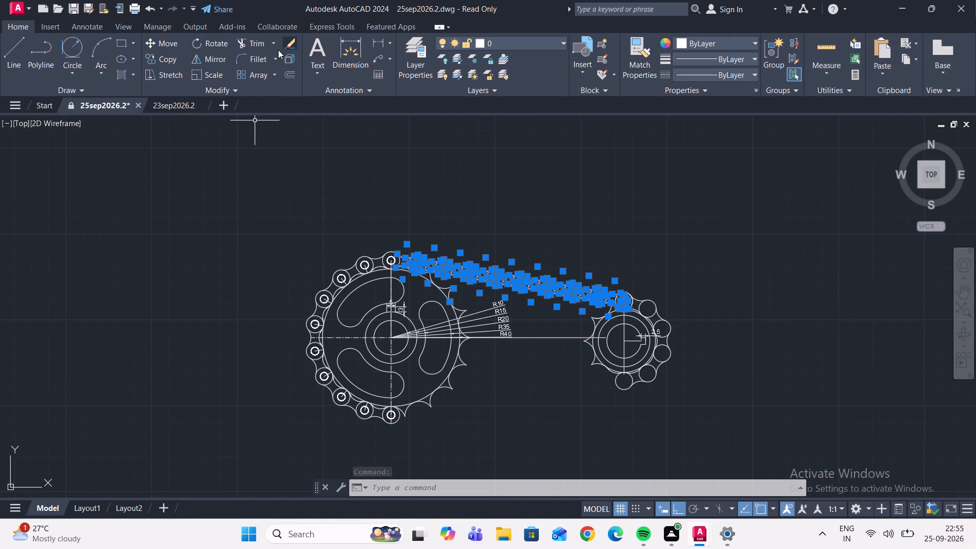
left_click(205, 59)
scroll(401, 342, "up", 2)
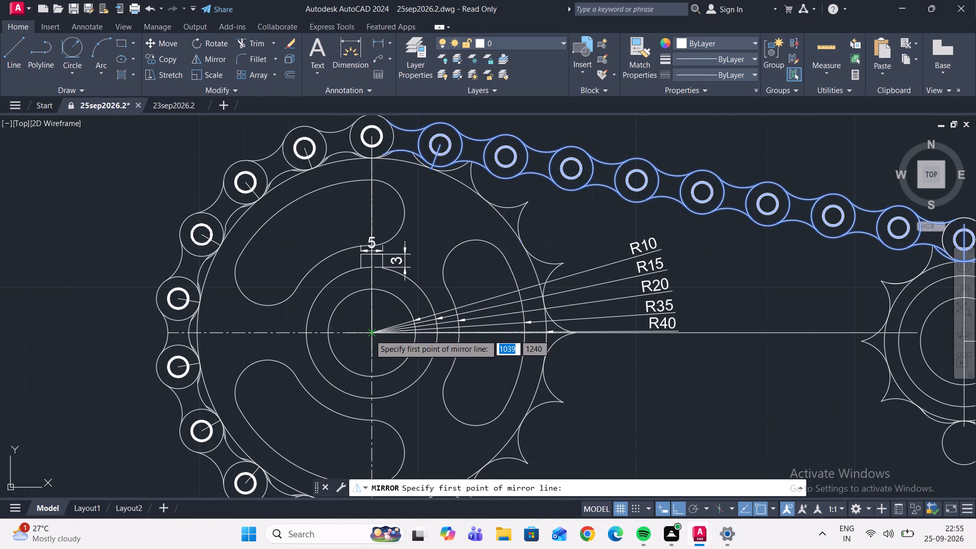
left_click(370, 334)
scroll(508, 326, "down", 4)
scroll(588, 327, "up", 3)
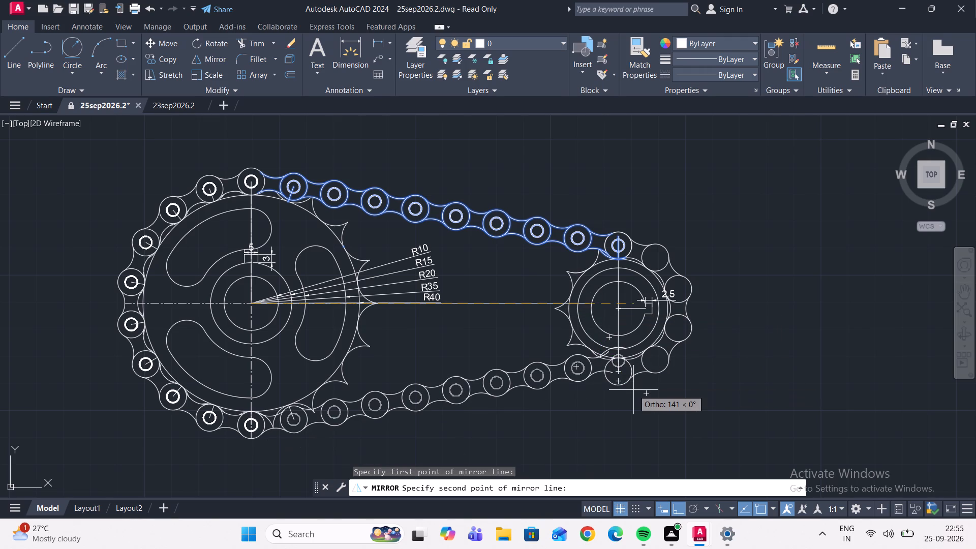
key("F8")
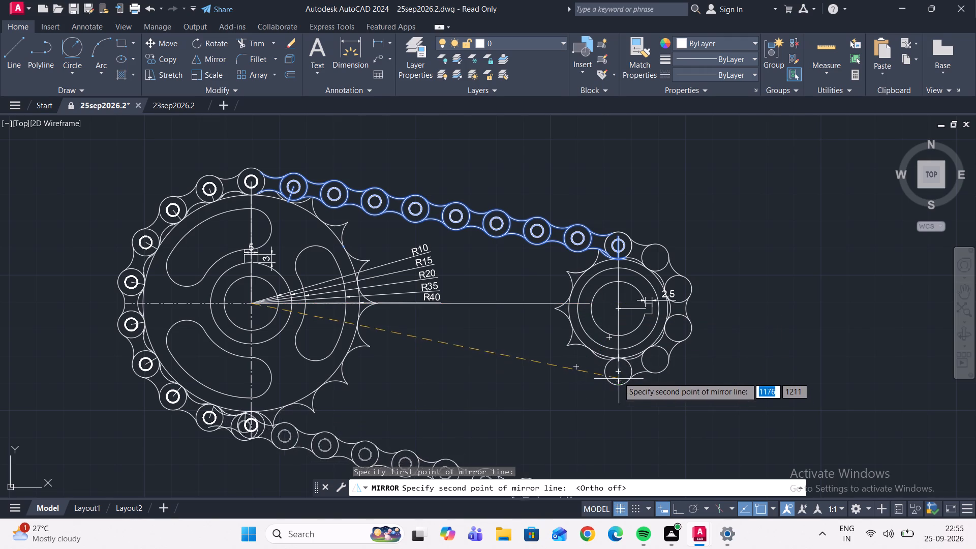
left_click(594, 310)
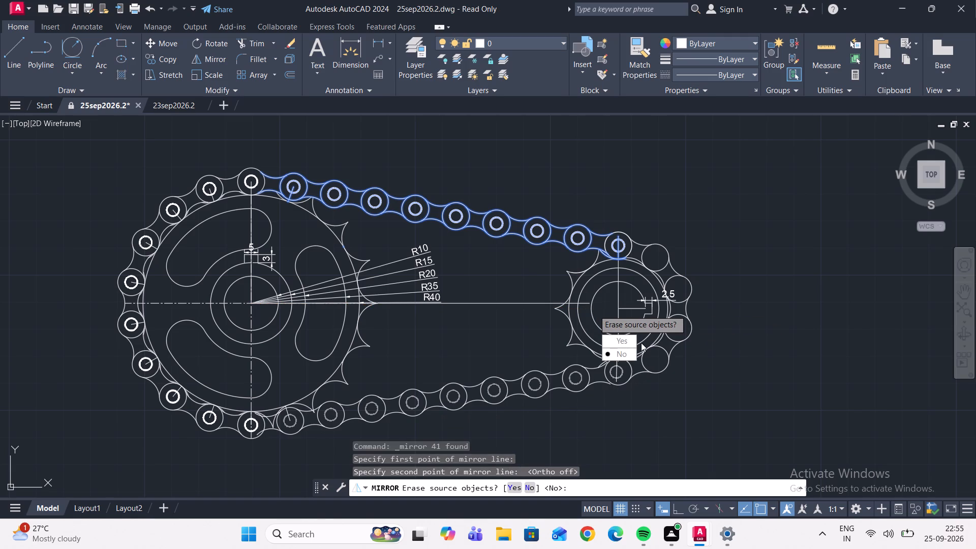
left_click_drag(631, 358, 594, 310)
Erase the misaligned mirrored link arcs between the lower run's last roller and the small sprocket's bottom roller.
scroll(602, 376, "up", 3)
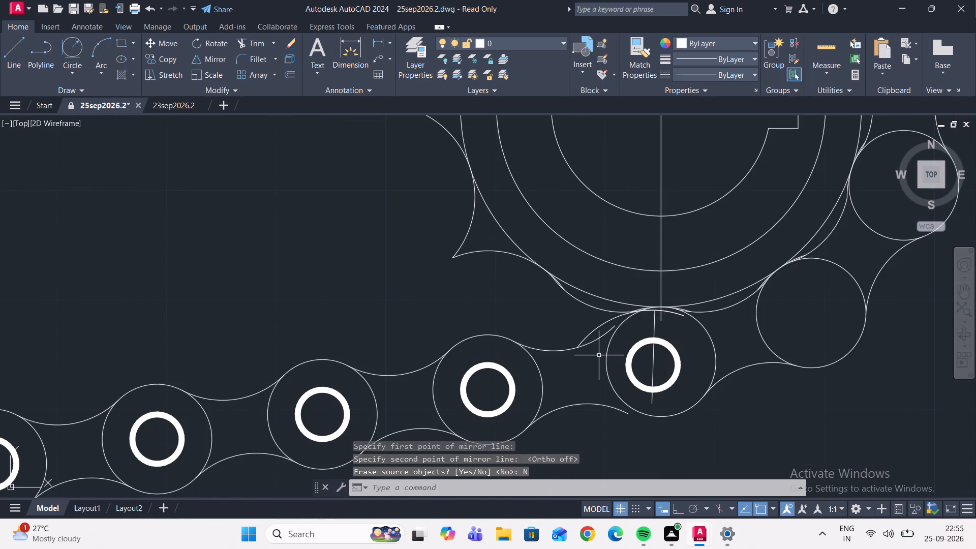
left_click(596, 362)
left_click(570, 344)
key("Delete")
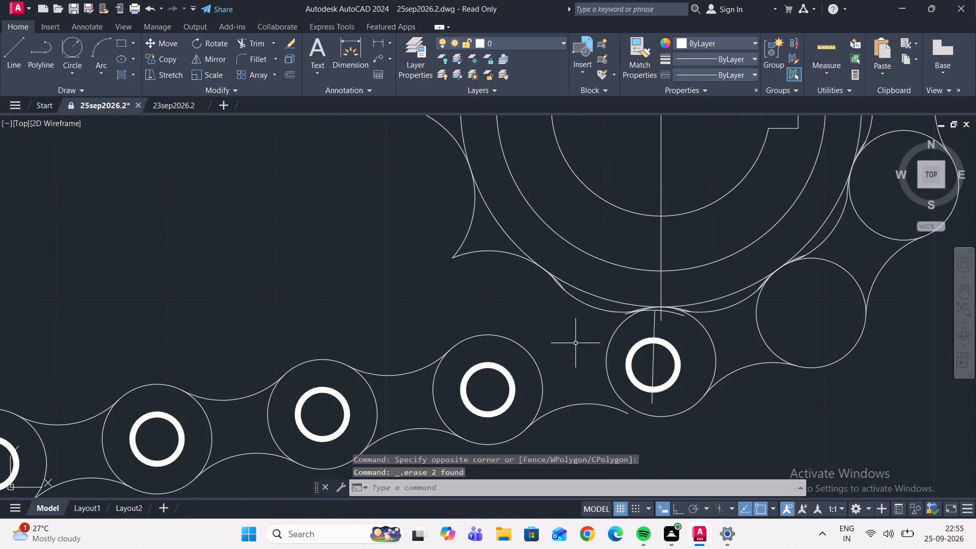
left_click_drag(600, 449, 574, 402)
left_click(566, 388)
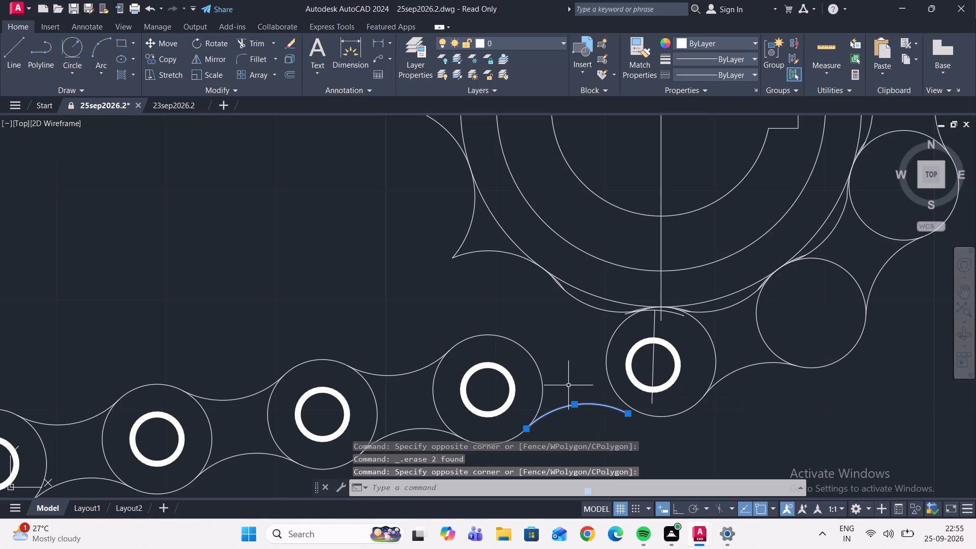
key("Delete")
Erase the mirrored leftovers at the small sprocket's bottom roller: the stray top arc, the off-centre pin ring and the slanted centreline.
scroll(666, 311, "up", 1)
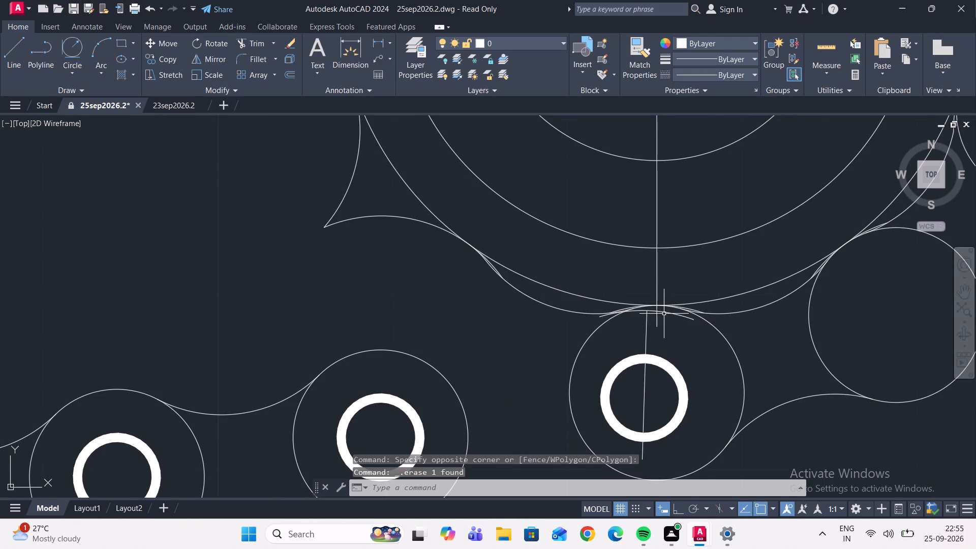
left_click(664, 313)
key("Delete")
left_click_drag(661, 374, 659, 368)
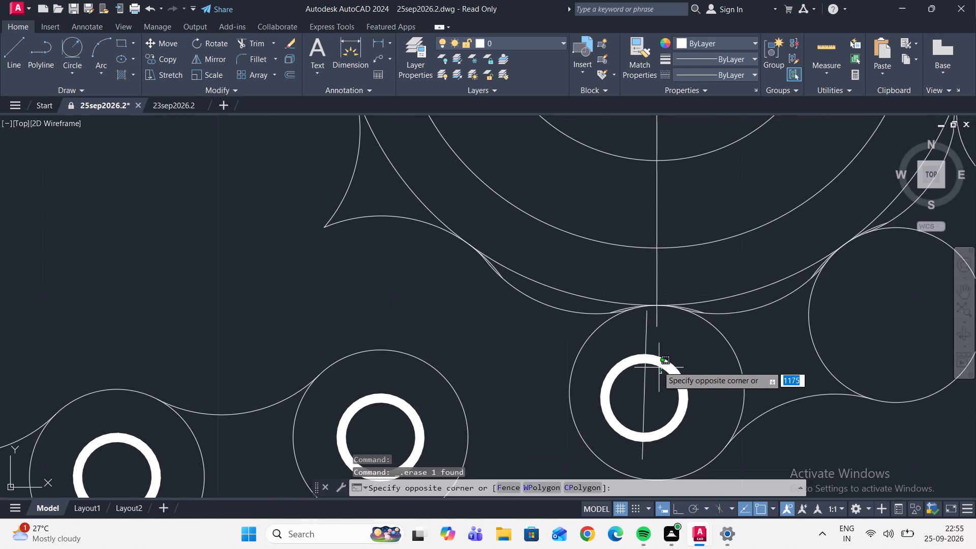
left_click(653, 358)
key("Delete")
left_click_drag(652, 377, 629, 391)
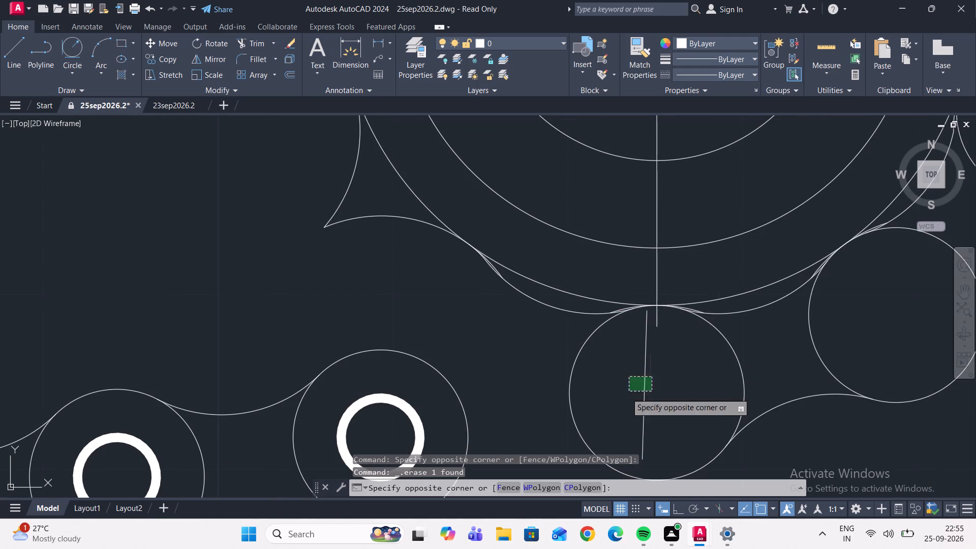
left_click(625, 394)
key("Delete")
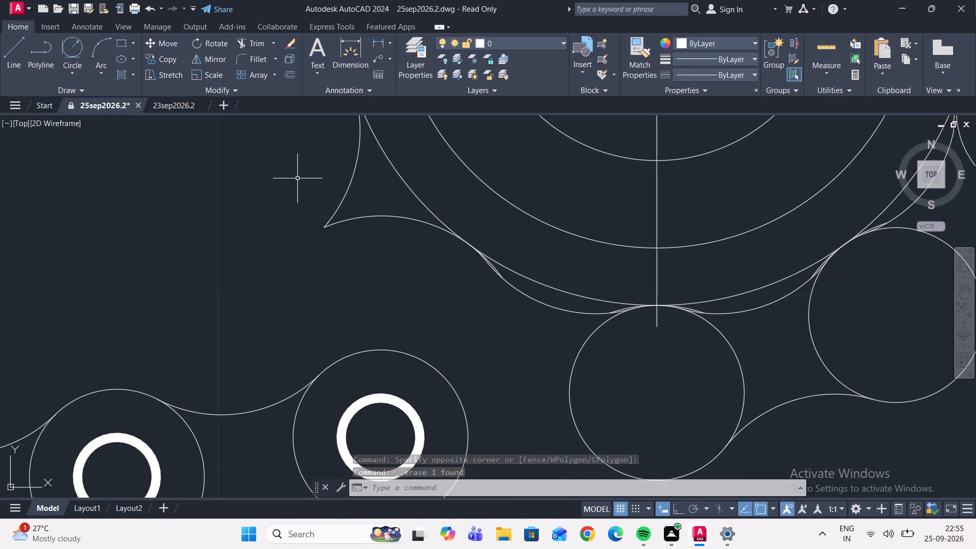
Copy the pin ring of the lower run's last roller to the centre of the small sprocket's bottom roller.
scroll(417, 398, "down", 2)
scroll(414, 409, "up", 2)
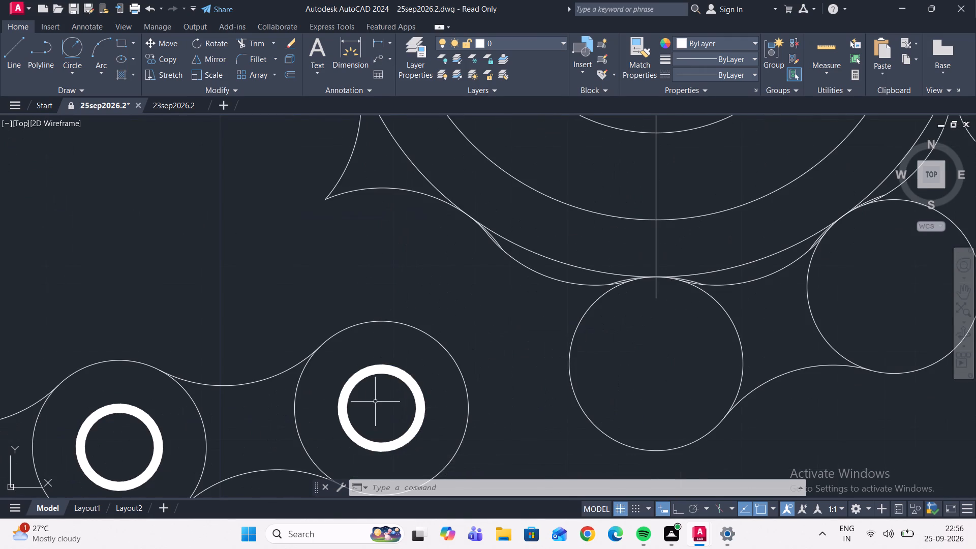
left_click_drag(365, 398, 356, 382)
left_click(337, 364)
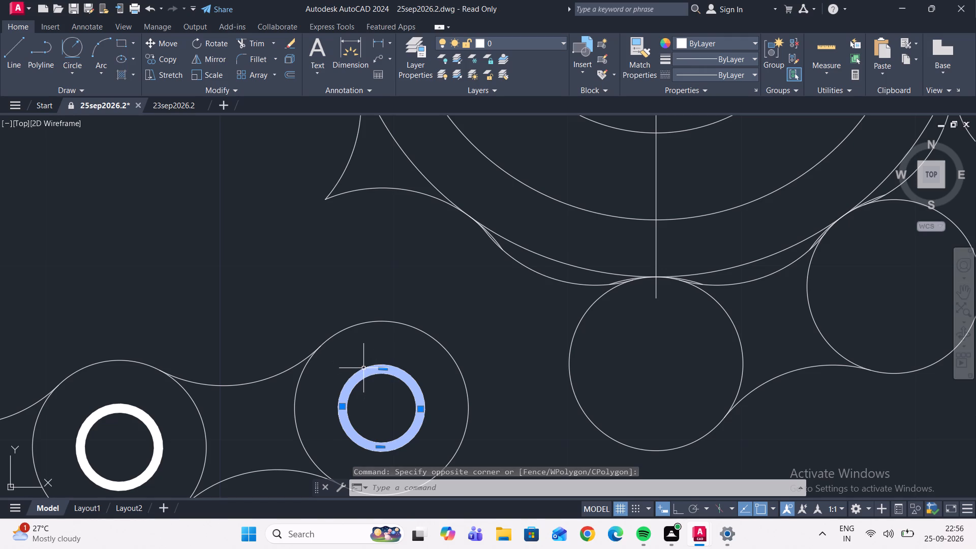
scroll(369, 367, "down", 2)
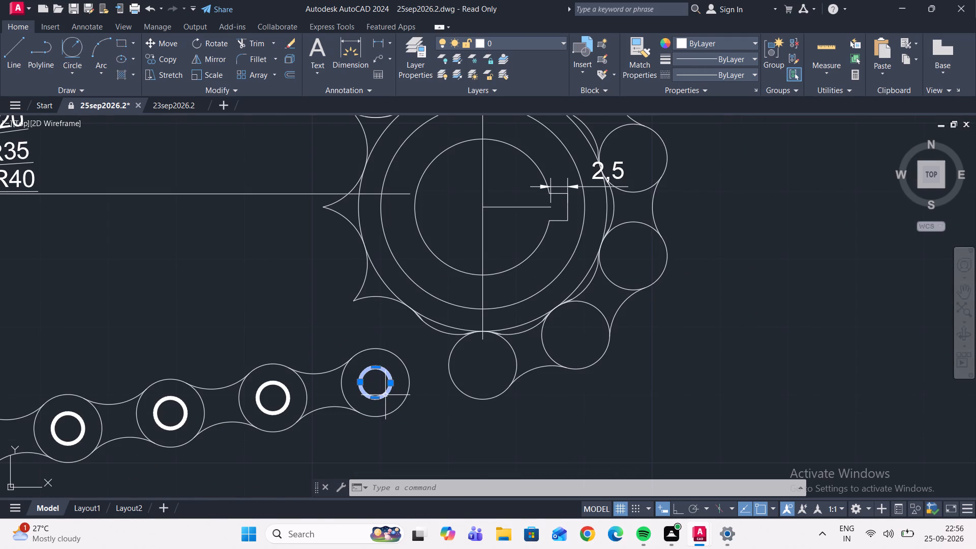
key("ctrl+c")
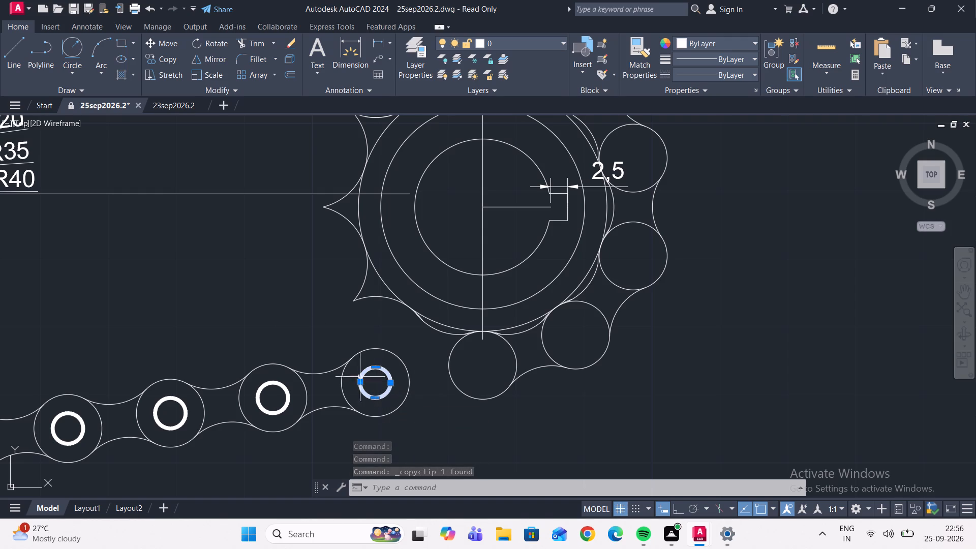
left_click(166, 63)
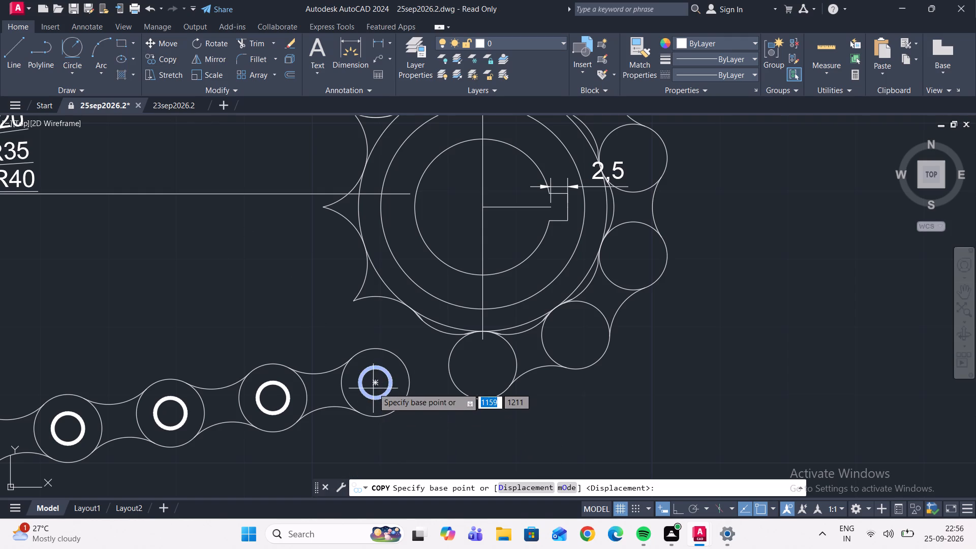
left_click(375, 385)
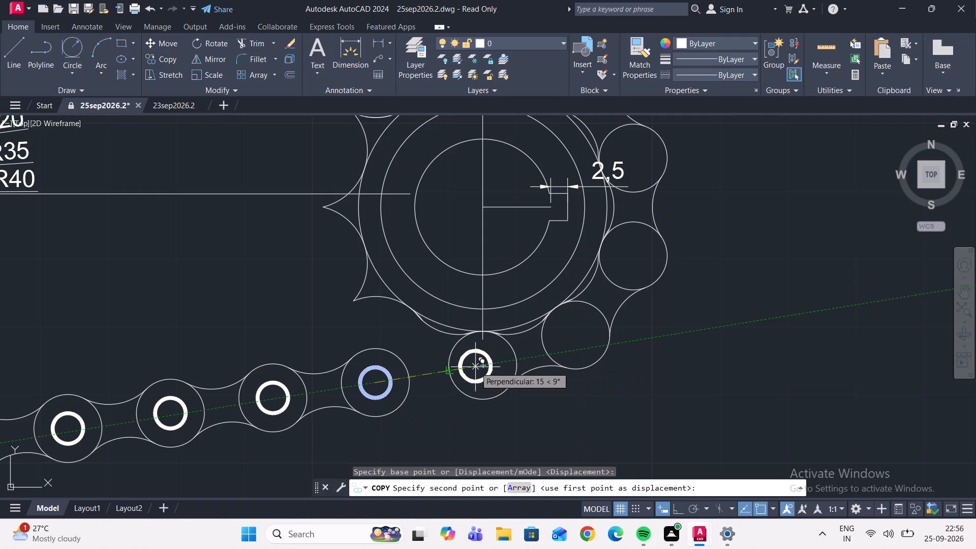
left_click(483, 366)
key("Escape")
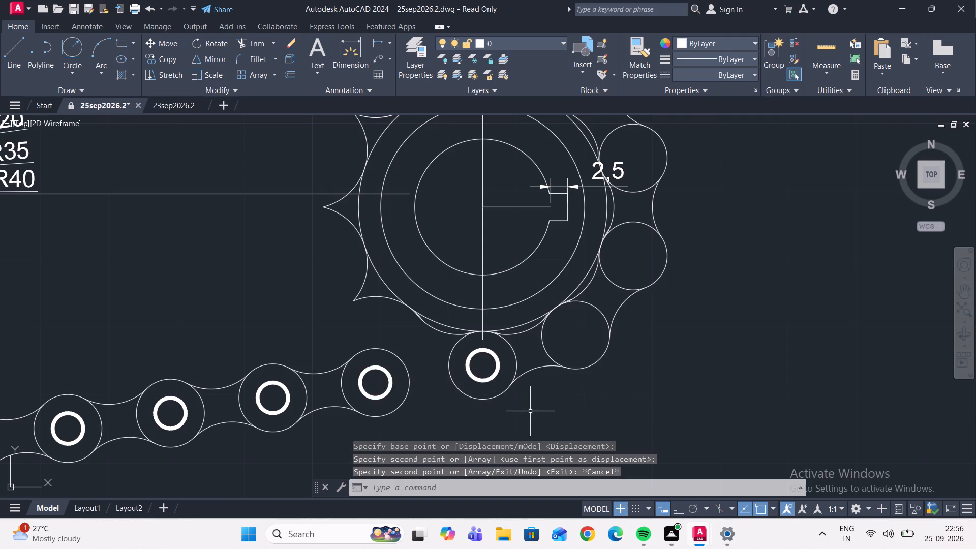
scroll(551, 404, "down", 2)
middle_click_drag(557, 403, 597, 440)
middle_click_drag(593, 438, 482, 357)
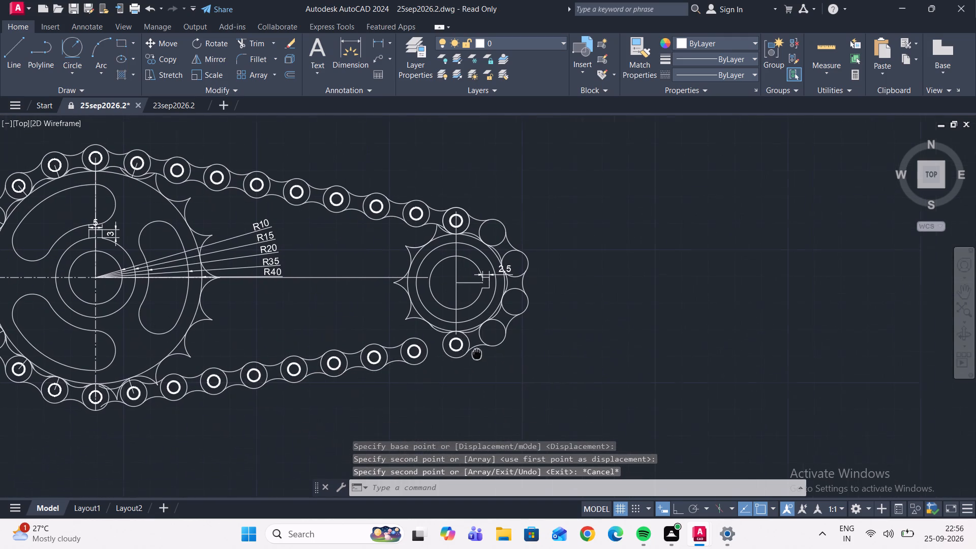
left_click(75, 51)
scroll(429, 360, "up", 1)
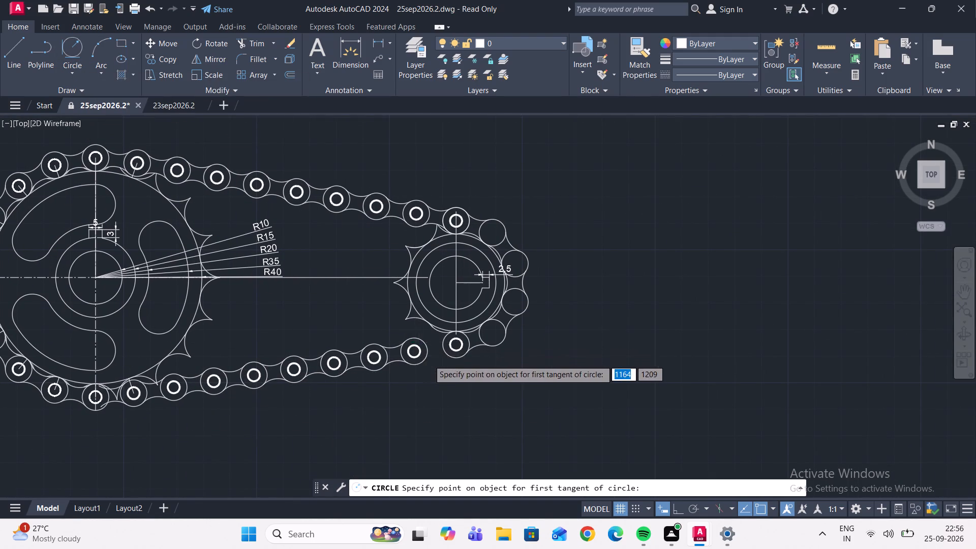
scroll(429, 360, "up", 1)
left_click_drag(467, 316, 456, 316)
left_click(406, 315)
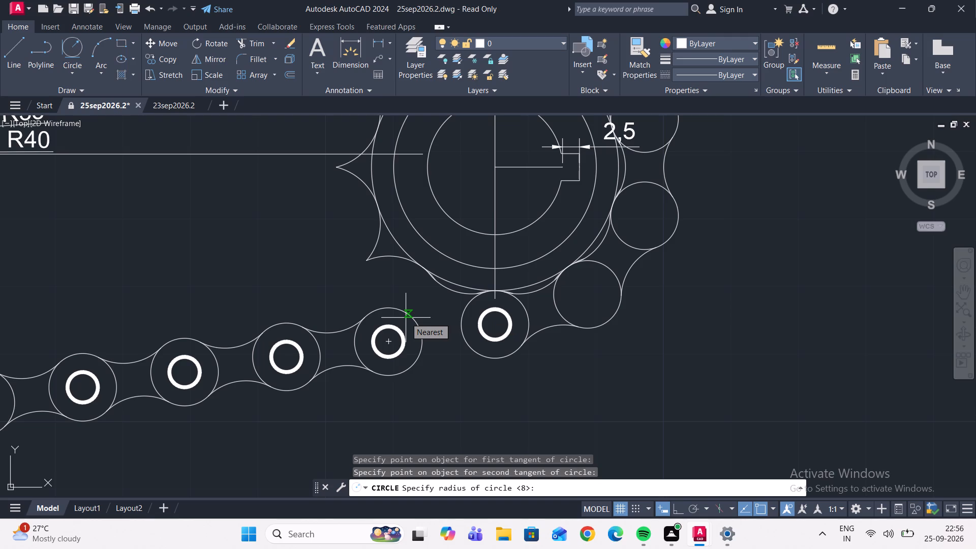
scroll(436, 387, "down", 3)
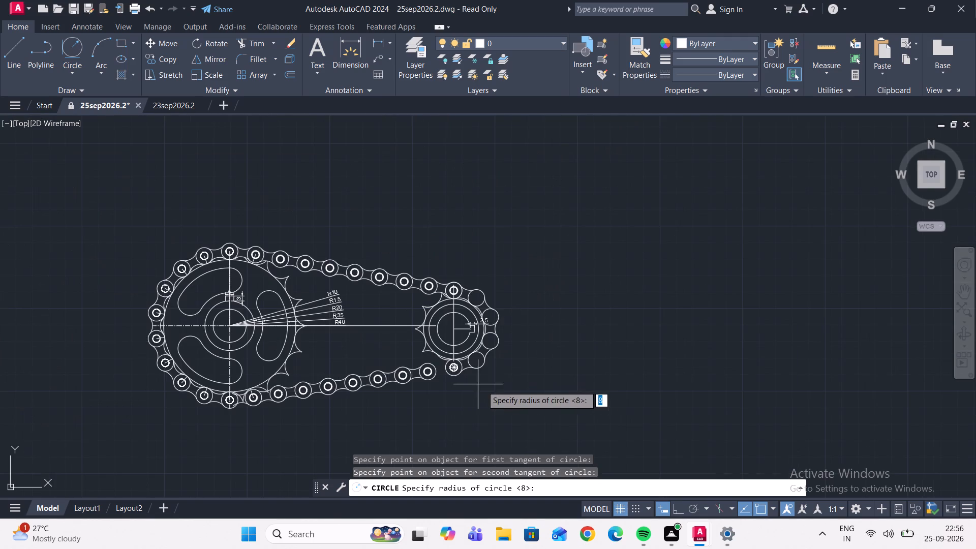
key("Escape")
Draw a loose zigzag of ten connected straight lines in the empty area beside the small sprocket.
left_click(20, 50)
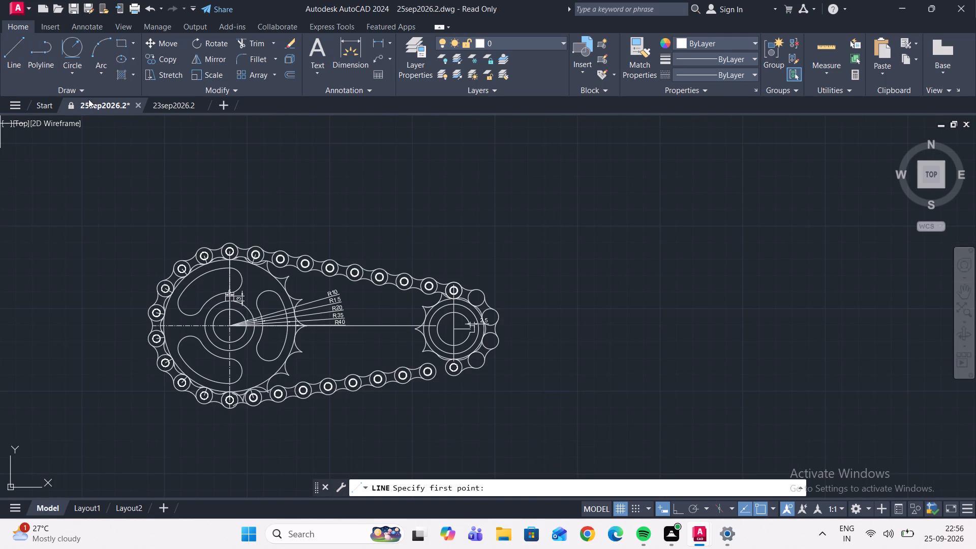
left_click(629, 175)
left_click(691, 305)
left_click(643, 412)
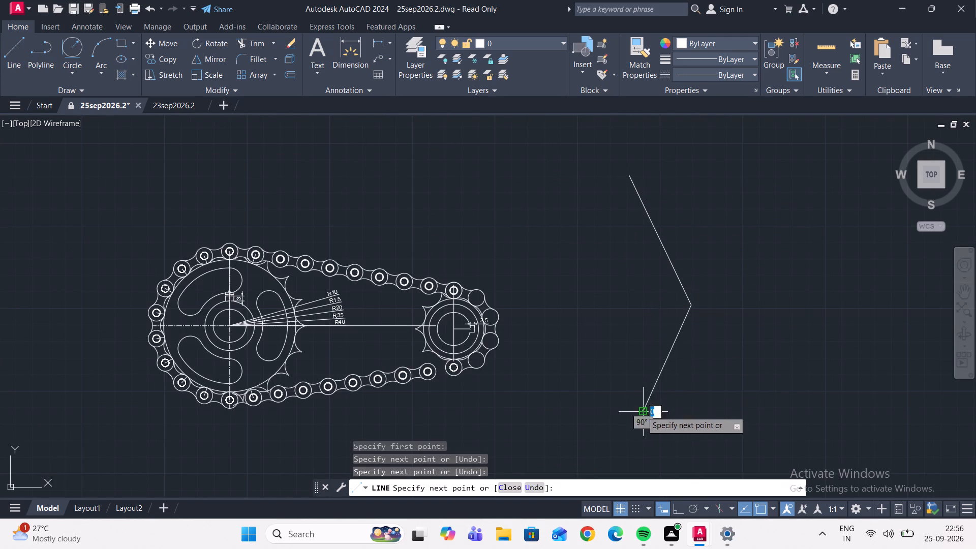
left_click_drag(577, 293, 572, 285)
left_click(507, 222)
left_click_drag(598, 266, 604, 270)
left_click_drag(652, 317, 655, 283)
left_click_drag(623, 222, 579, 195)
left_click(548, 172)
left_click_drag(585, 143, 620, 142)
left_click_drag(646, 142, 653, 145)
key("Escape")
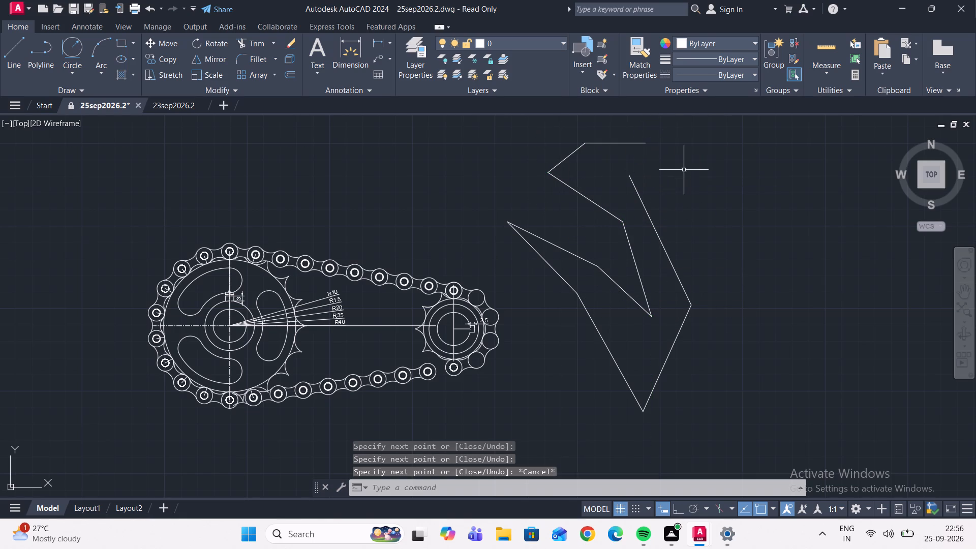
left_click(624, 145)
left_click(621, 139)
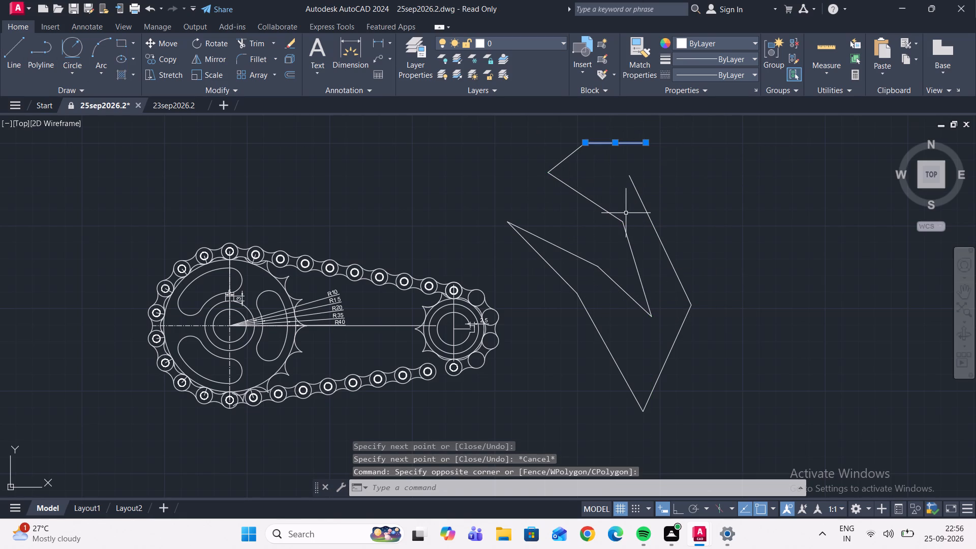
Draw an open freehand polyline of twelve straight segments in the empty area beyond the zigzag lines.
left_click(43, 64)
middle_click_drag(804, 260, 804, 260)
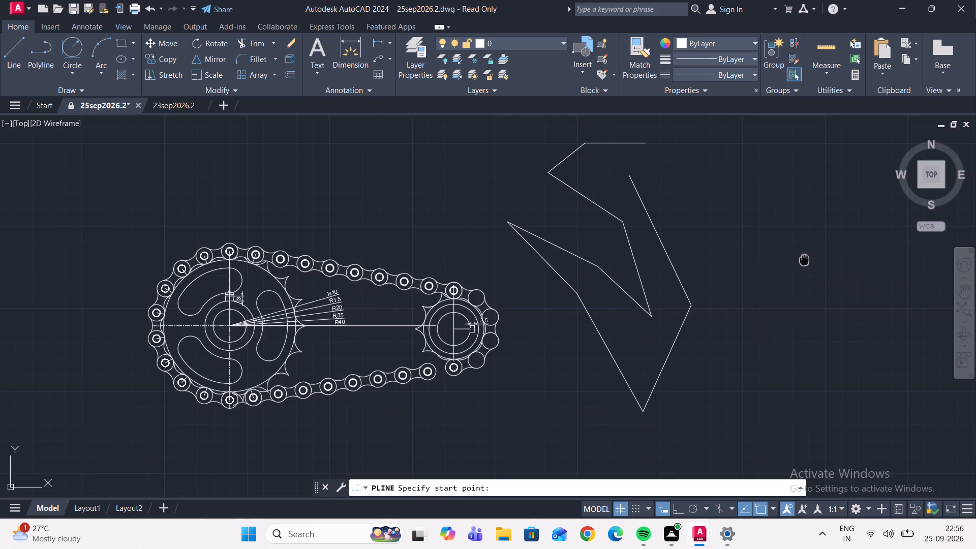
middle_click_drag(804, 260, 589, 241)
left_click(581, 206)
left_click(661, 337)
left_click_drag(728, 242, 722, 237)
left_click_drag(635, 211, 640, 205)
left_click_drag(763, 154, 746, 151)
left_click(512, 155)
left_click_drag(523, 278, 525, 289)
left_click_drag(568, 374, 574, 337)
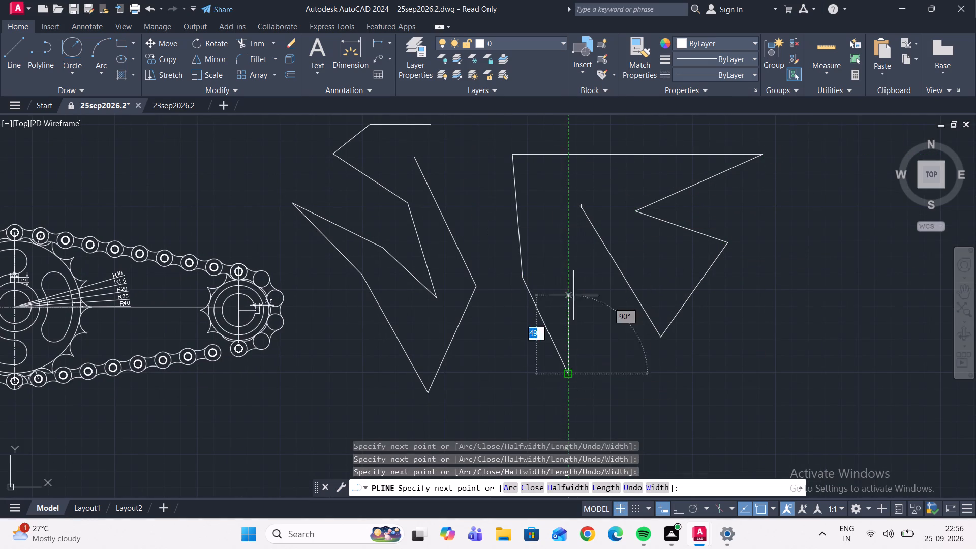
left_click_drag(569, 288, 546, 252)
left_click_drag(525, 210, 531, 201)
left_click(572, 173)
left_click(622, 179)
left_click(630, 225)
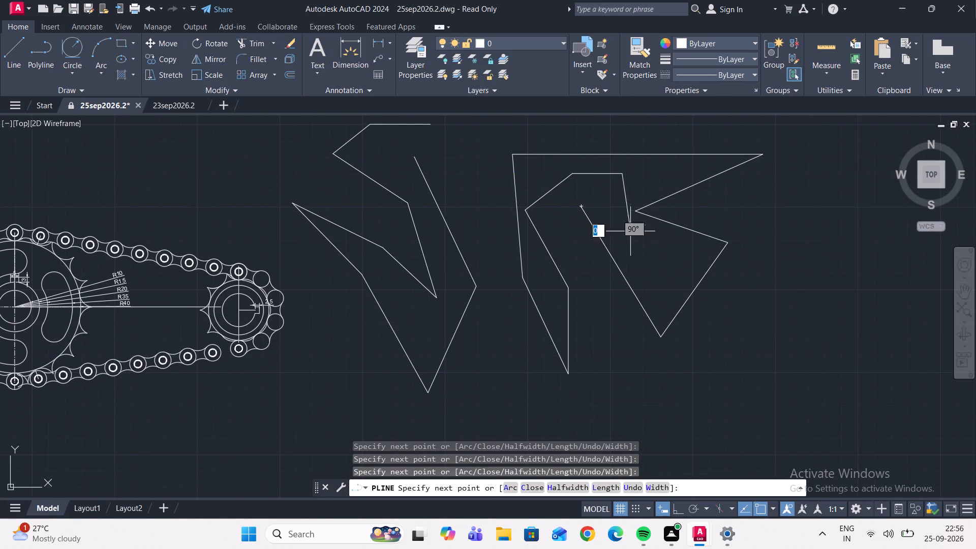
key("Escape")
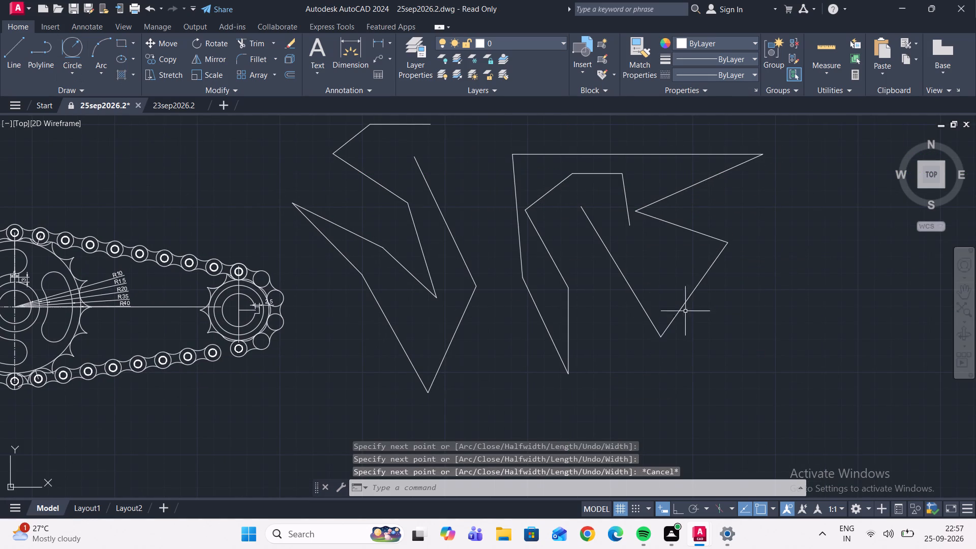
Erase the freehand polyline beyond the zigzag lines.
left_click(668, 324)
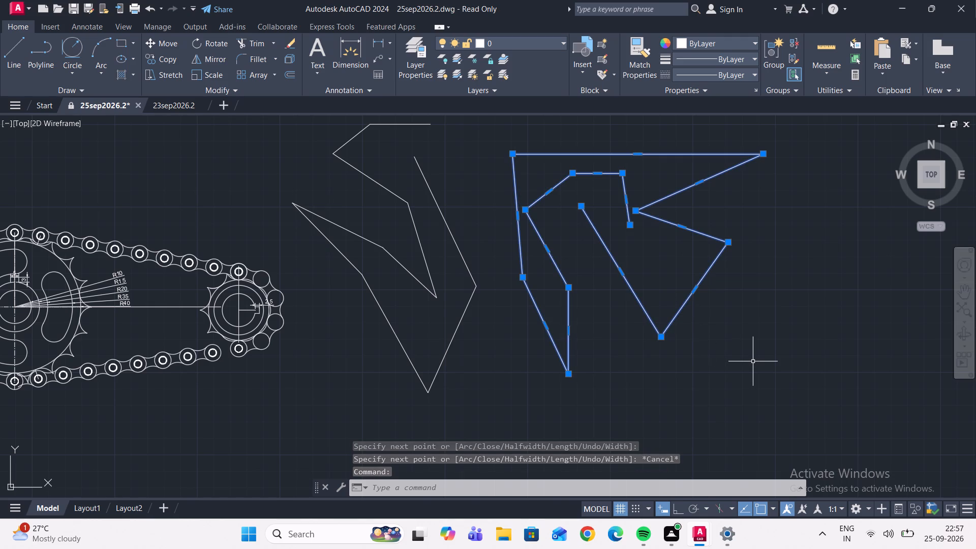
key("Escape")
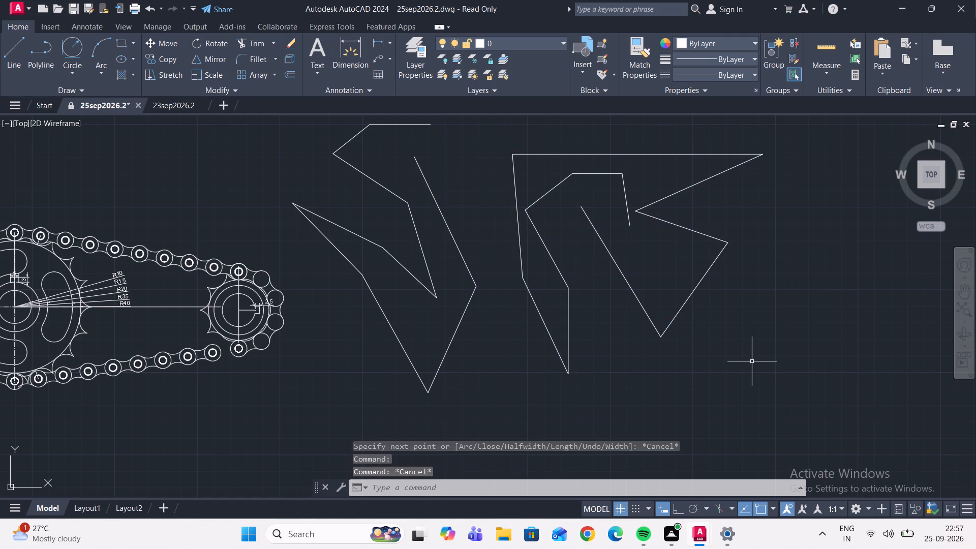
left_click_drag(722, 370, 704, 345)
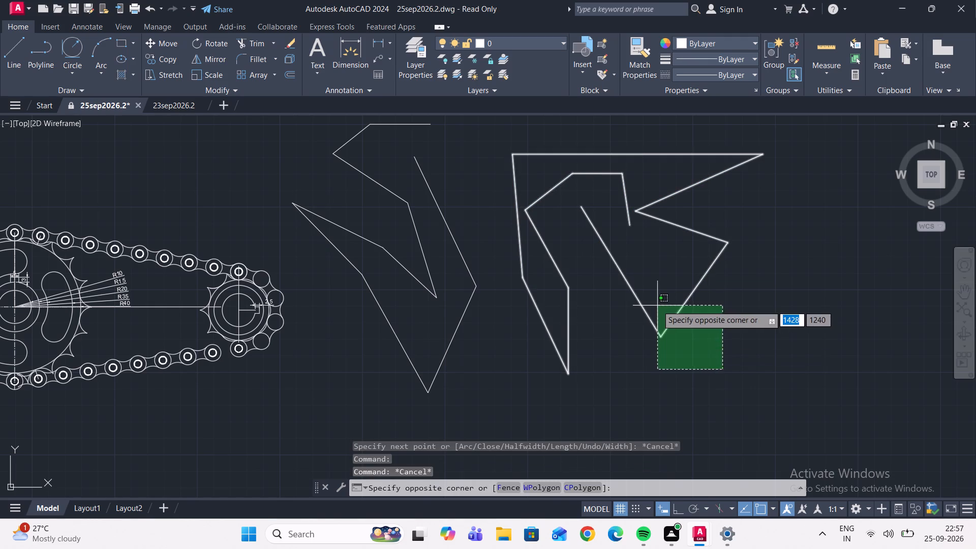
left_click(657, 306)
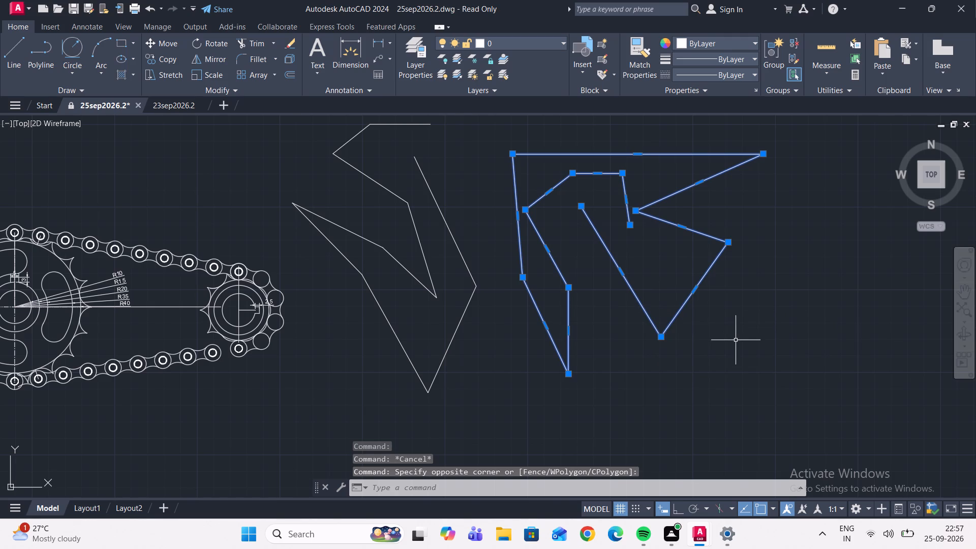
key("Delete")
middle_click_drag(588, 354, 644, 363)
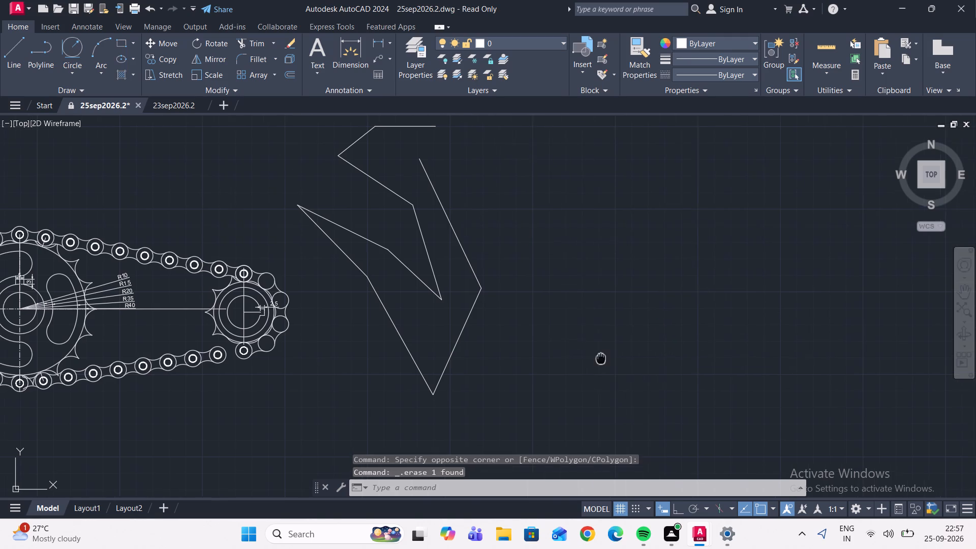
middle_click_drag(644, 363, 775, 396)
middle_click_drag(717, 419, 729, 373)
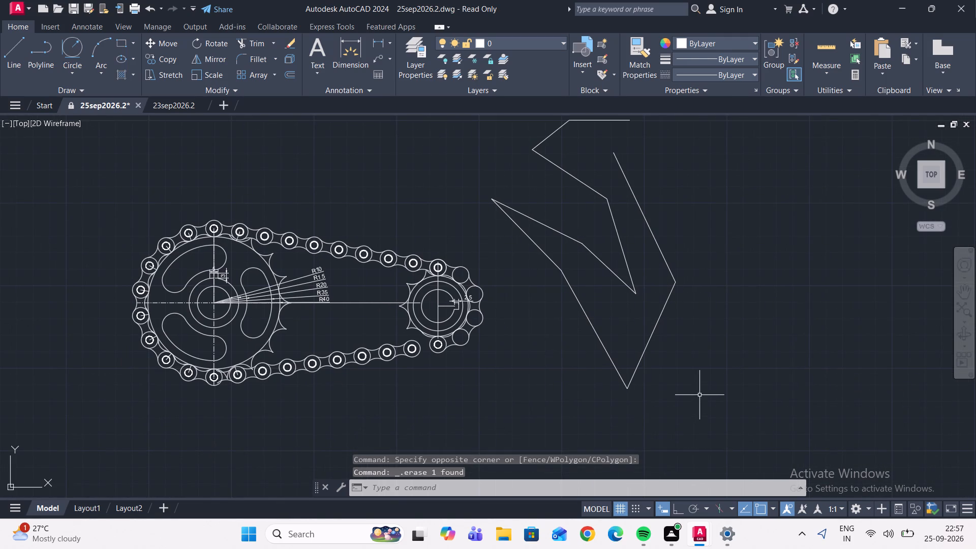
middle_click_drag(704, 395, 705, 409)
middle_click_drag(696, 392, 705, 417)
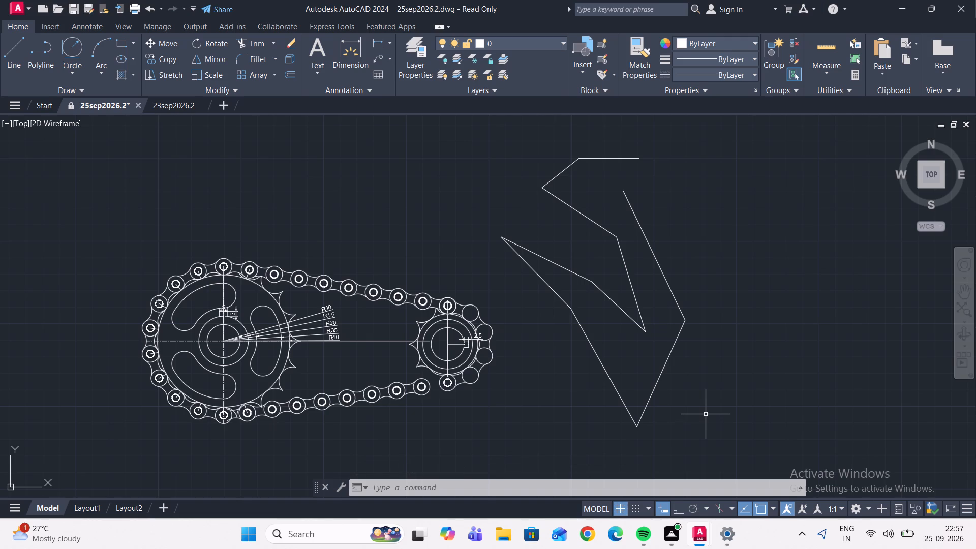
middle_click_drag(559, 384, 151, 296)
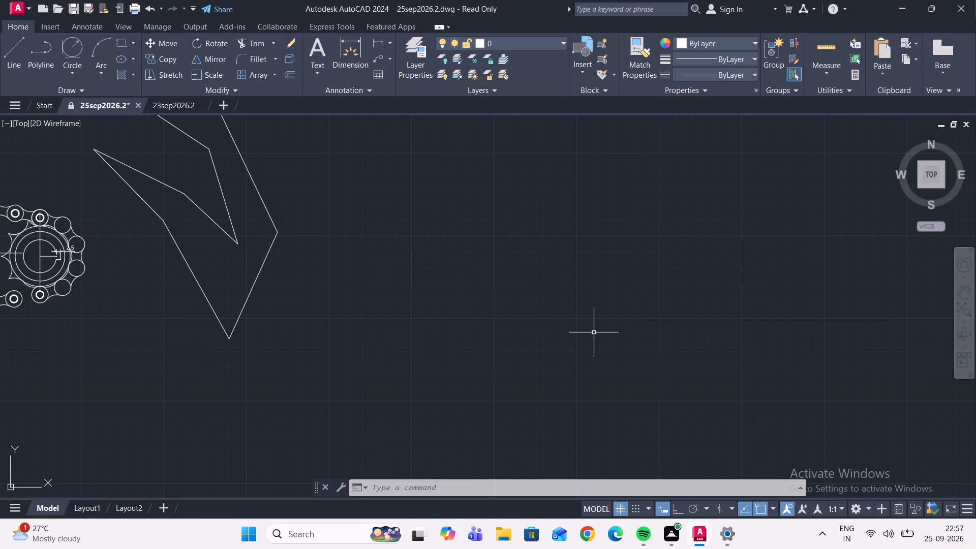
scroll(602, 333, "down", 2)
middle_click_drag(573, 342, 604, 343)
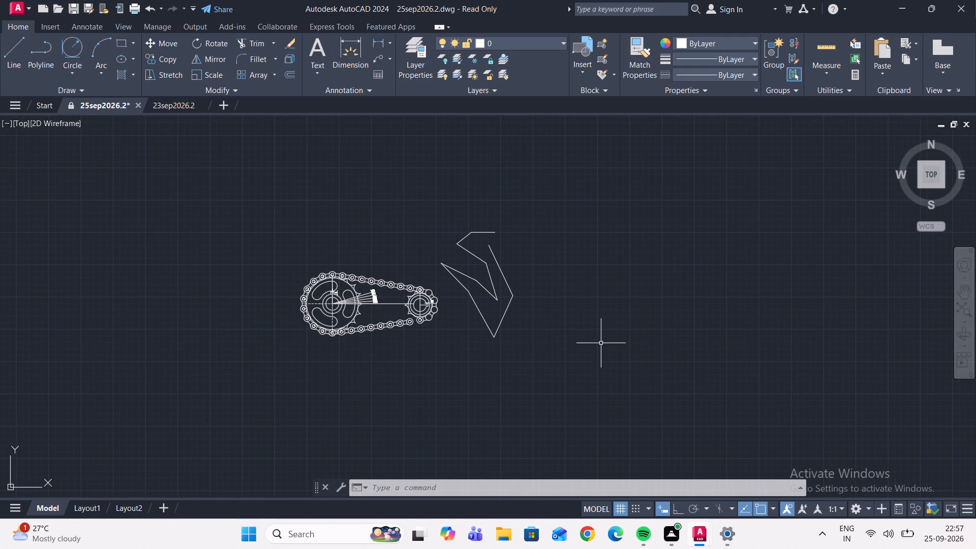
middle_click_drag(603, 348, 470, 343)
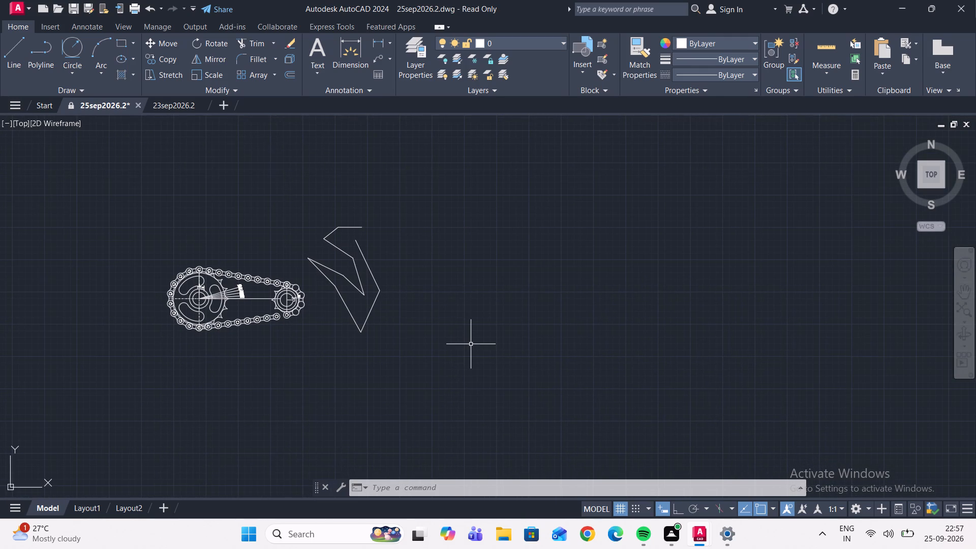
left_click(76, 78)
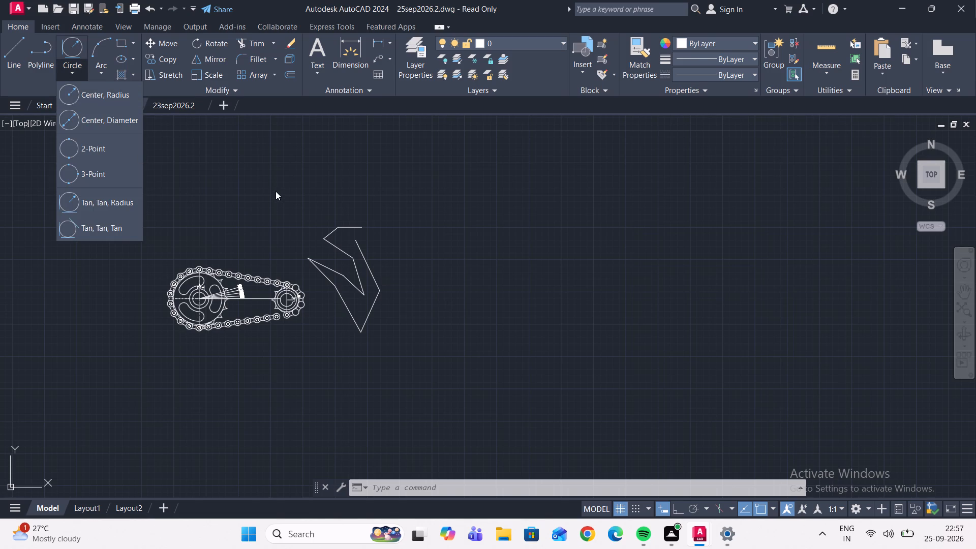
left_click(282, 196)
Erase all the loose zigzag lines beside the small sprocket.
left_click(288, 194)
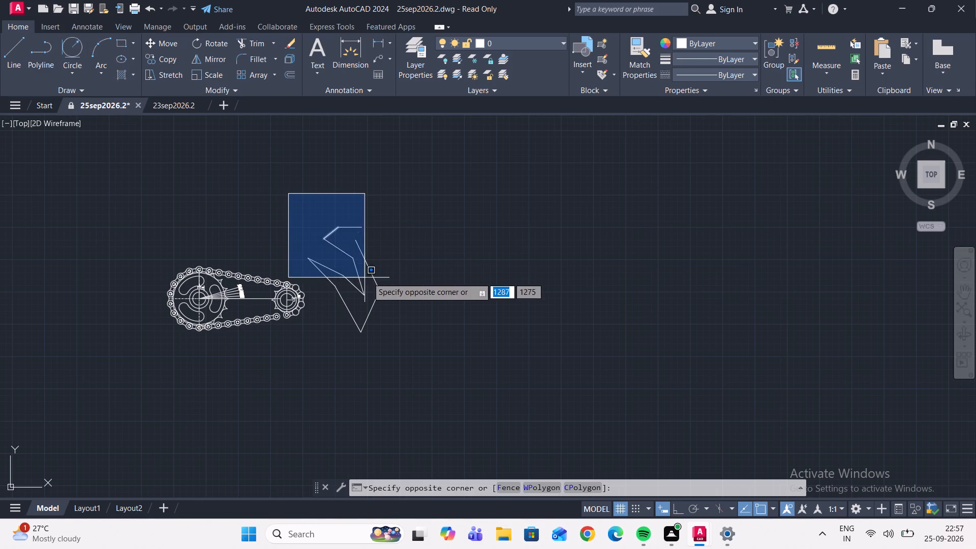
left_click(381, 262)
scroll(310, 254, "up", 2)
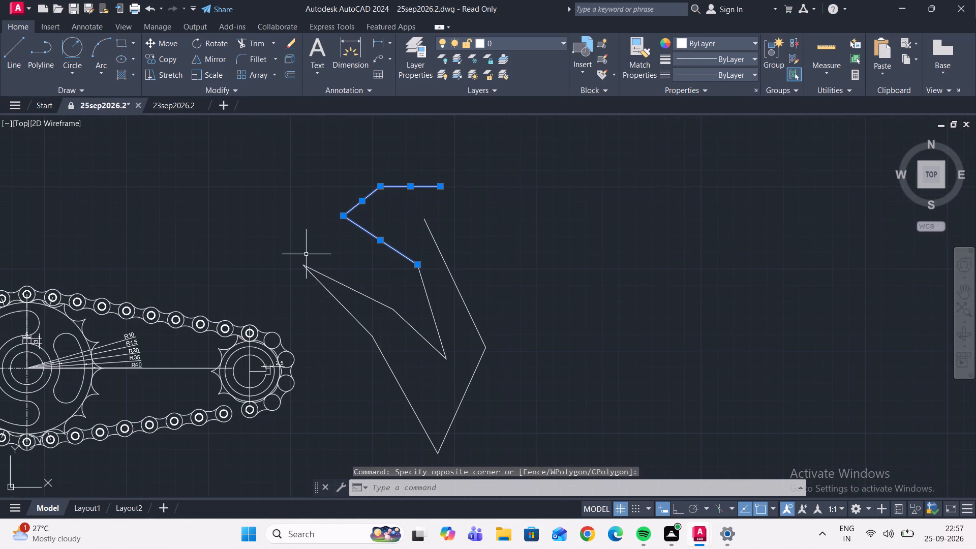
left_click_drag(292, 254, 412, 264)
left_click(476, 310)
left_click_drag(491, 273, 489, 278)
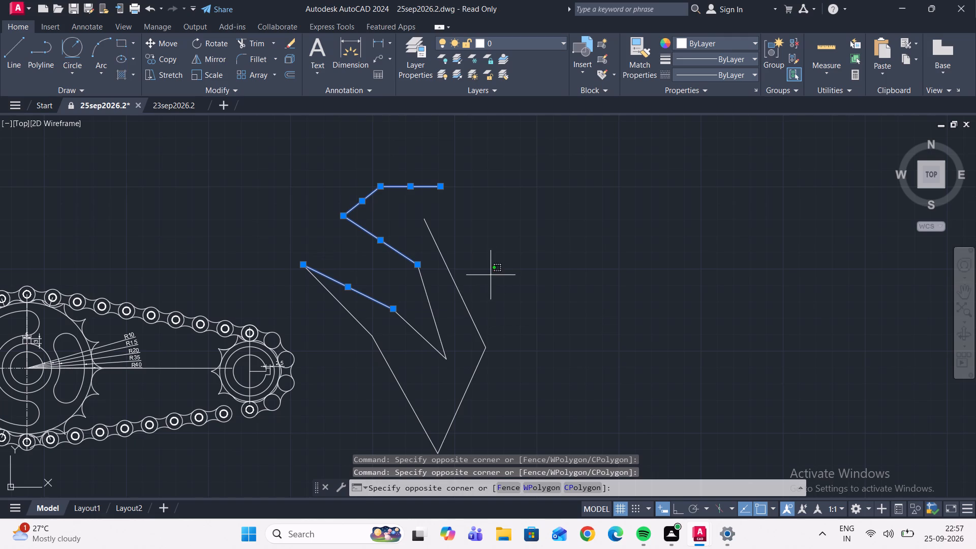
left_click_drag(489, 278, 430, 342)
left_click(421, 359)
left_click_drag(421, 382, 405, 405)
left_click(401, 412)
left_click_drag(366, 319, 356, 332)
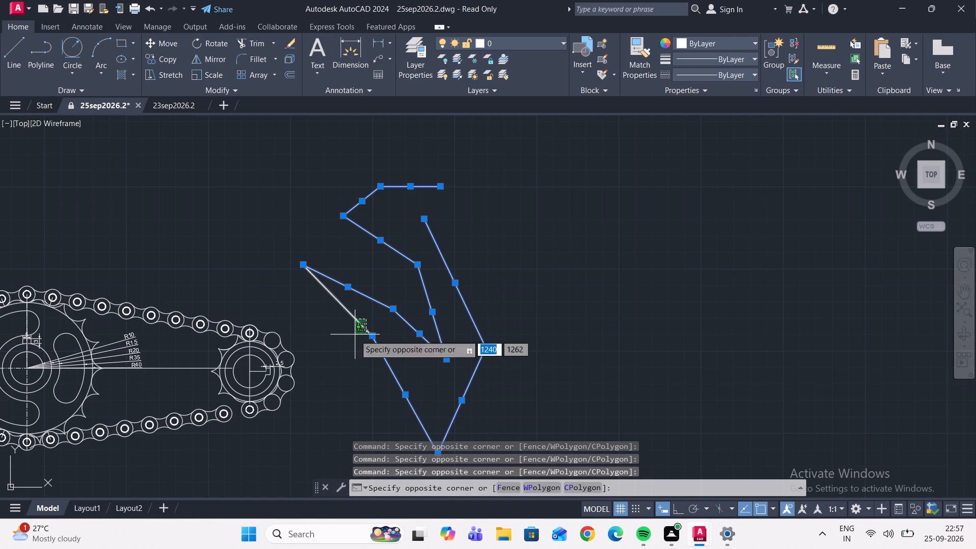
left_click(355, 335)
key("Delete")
Draw a radius 8 circle tangent to the lower run's last roller and the small sprocket's bottom roller, on the sprocket side.
middle_click_drag(389, 341, 521, 295)
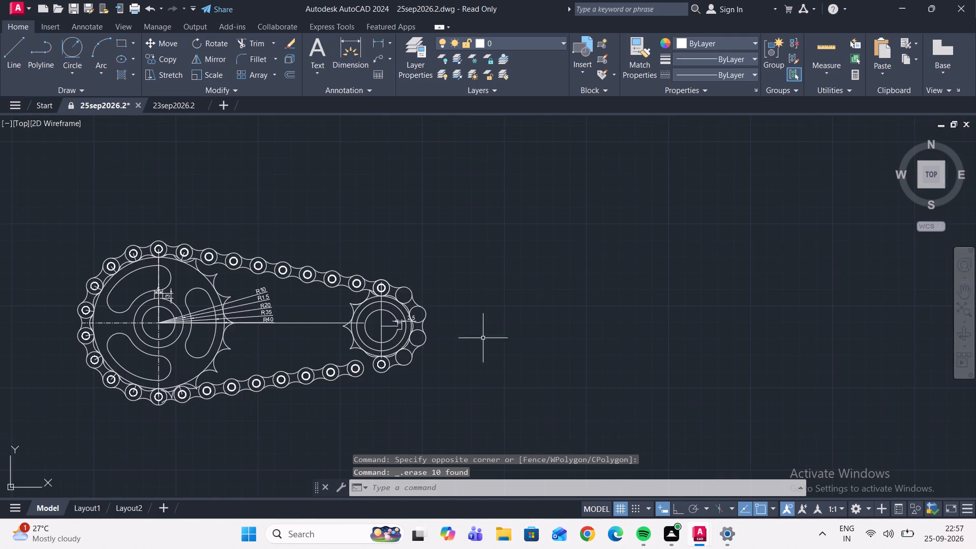
scroll(410, 354, "up", 1)
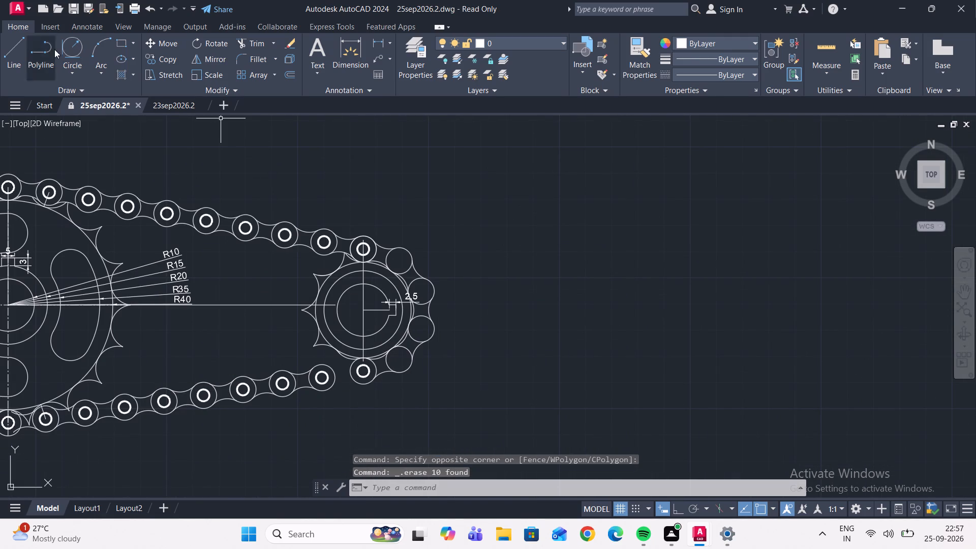
left_click(74, 49)
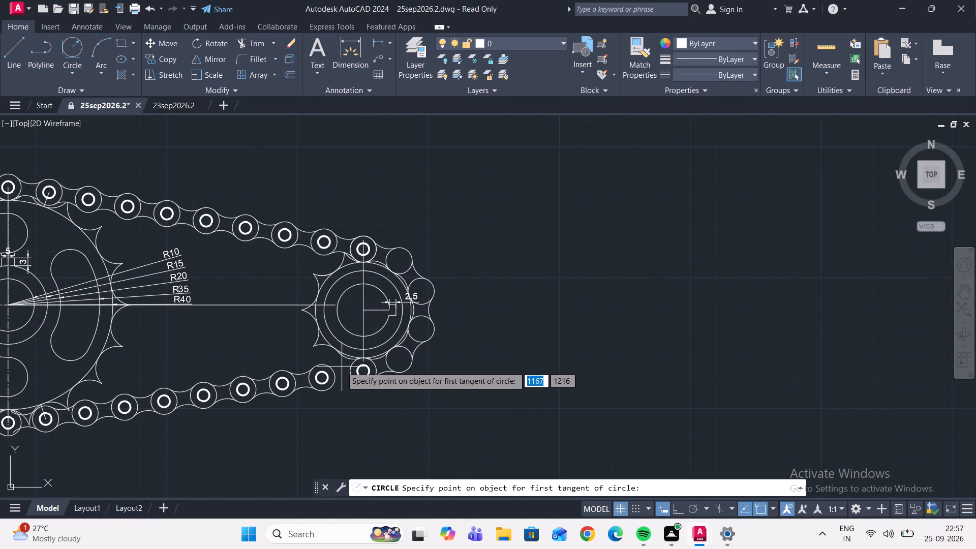
scroll(339, 366, "up", 2)
left_click(325, 378)
left_click(365, 364)
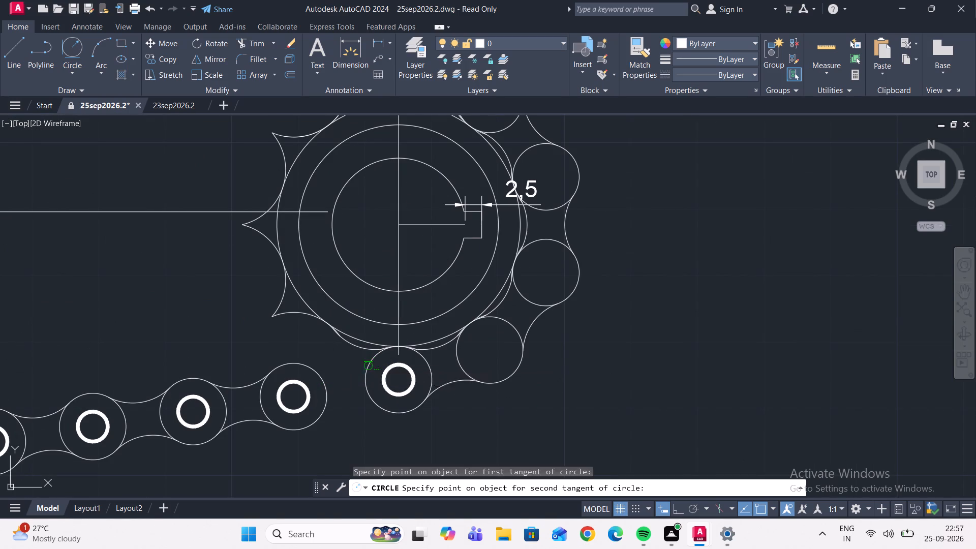
key("Return")
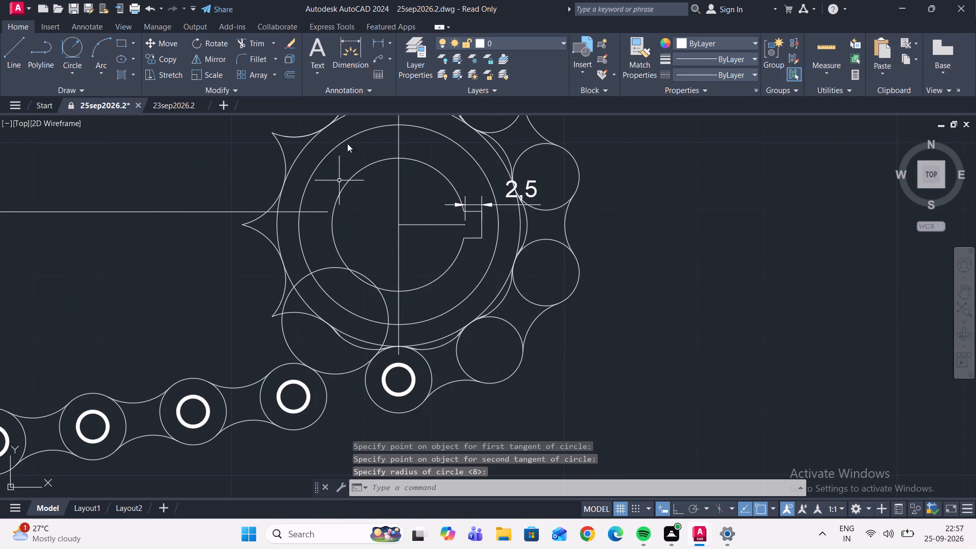
Trim the radius 8 circle on the sprocket side, leaving only the link arc between the lower run's last roller and the bottom roller.
left_click(250, 44)
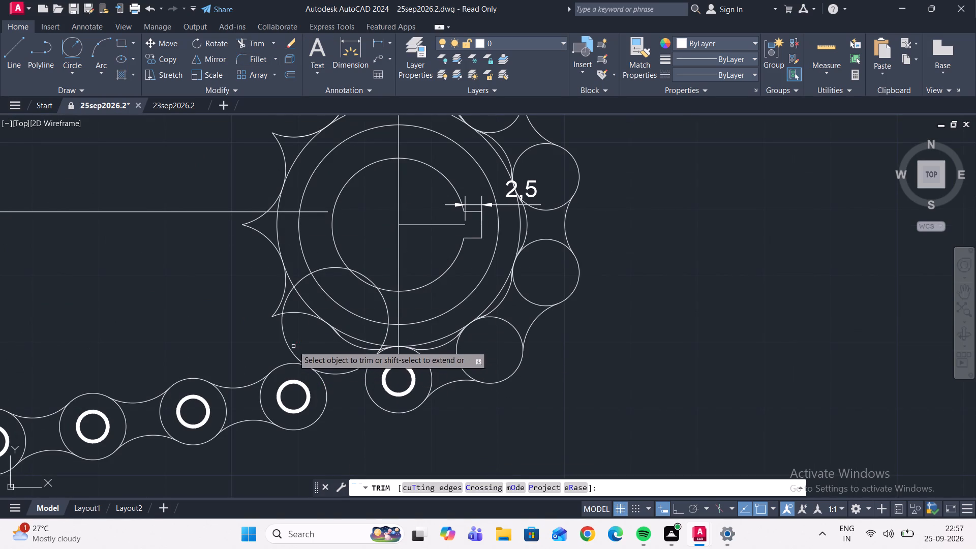
left_click_drag(293, 344, 265, 348)
scroll(292, 307, "up", 2)
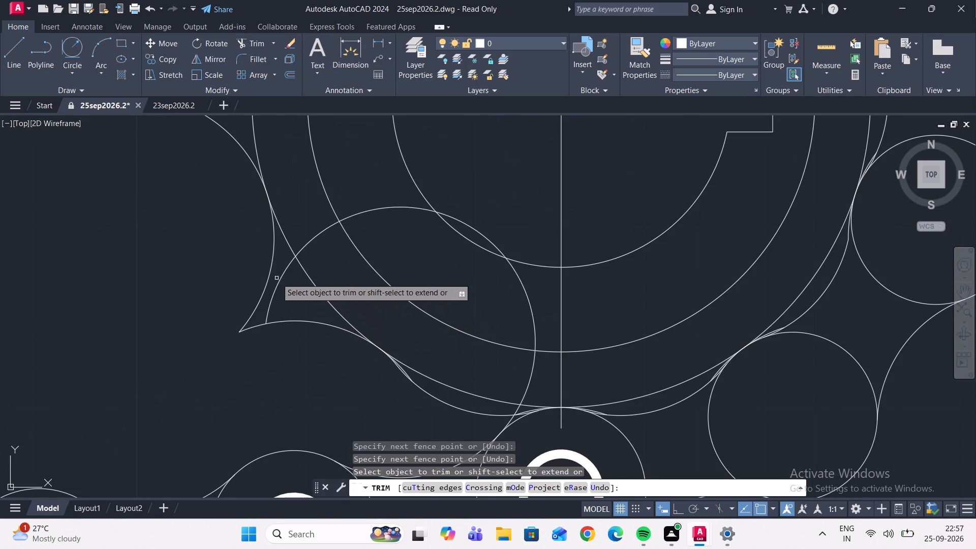
left_click(278, 286)
left_click_drag(308, 230, 325, 254)
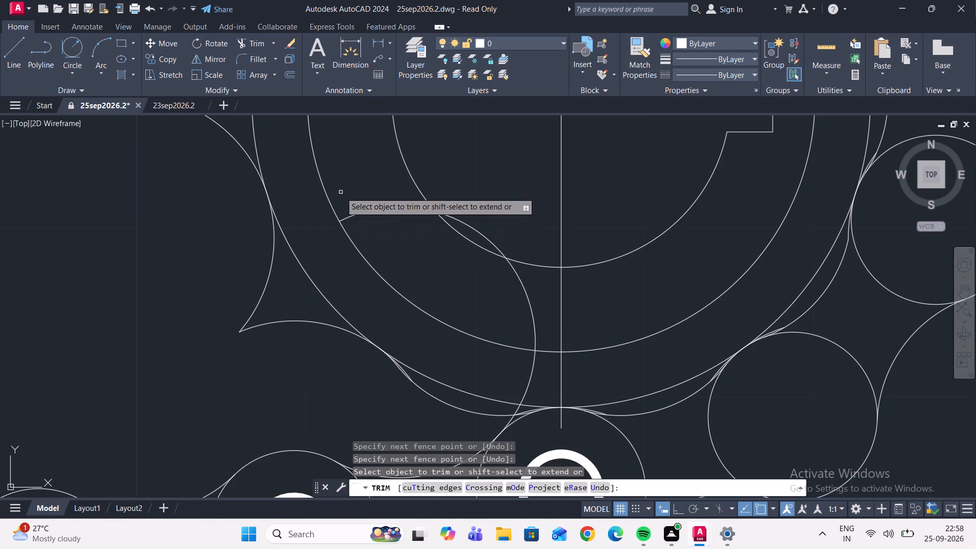
left_click_drag(351, 197, 397, 245)
left_click_drag(468, 222, 469, 226)
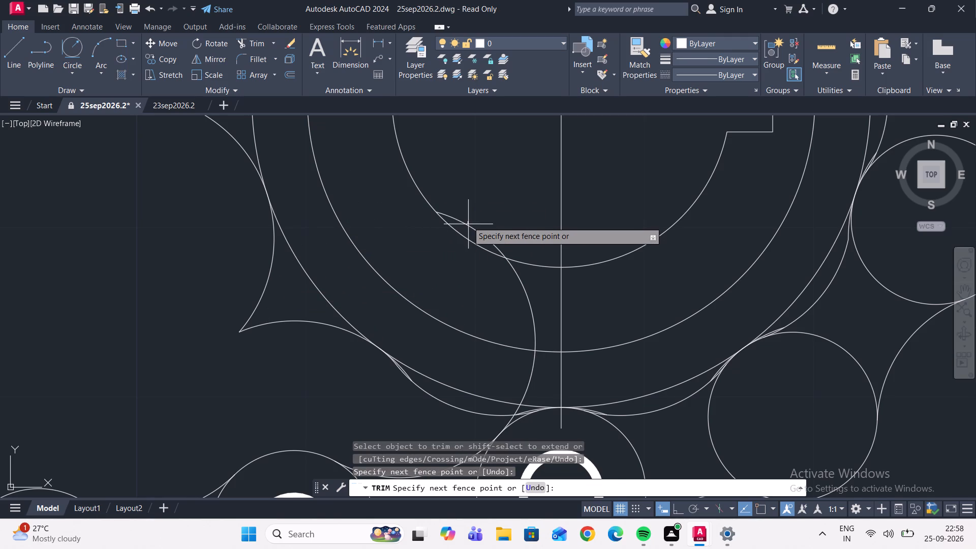
left_click_drag(469, 226, 469, 226)
left_click(473, 229)
left_click_drag(532, 287, 531, 292)
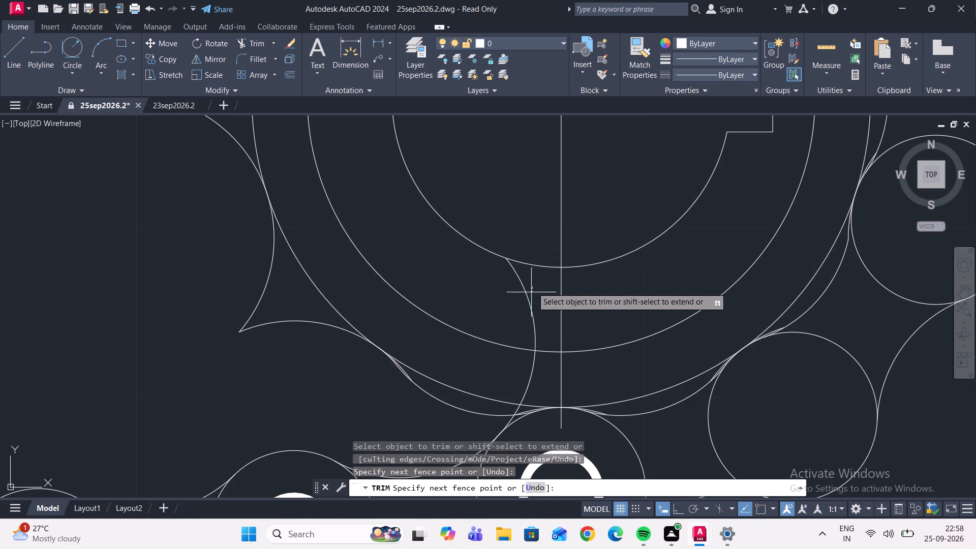
left_click_drag(531, 292, 494, 308)
left_click_drag(539, 389, 497, 371)
scroll(522, 413, "up", 3)
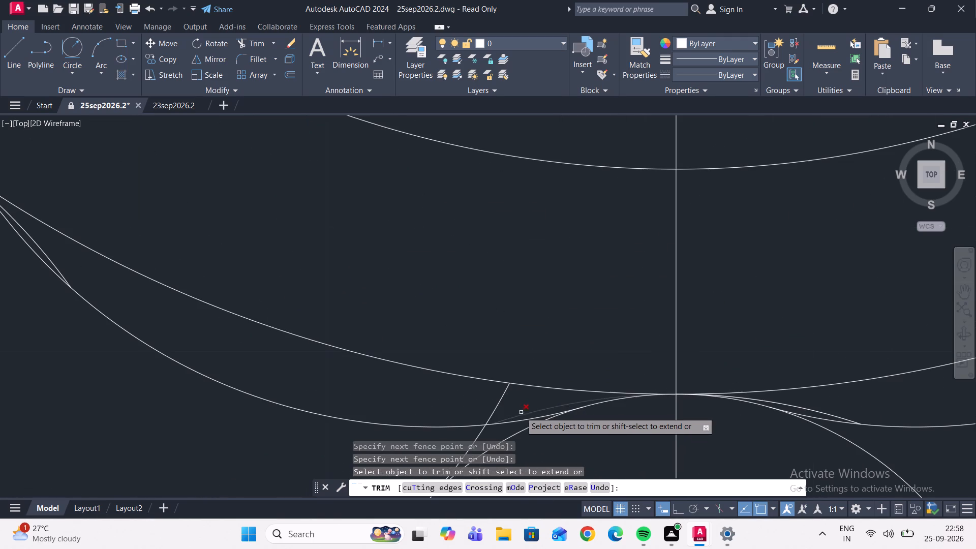
left_click_drag(514, 408, 468, 407)
scroll(309, 321, "down", 2)
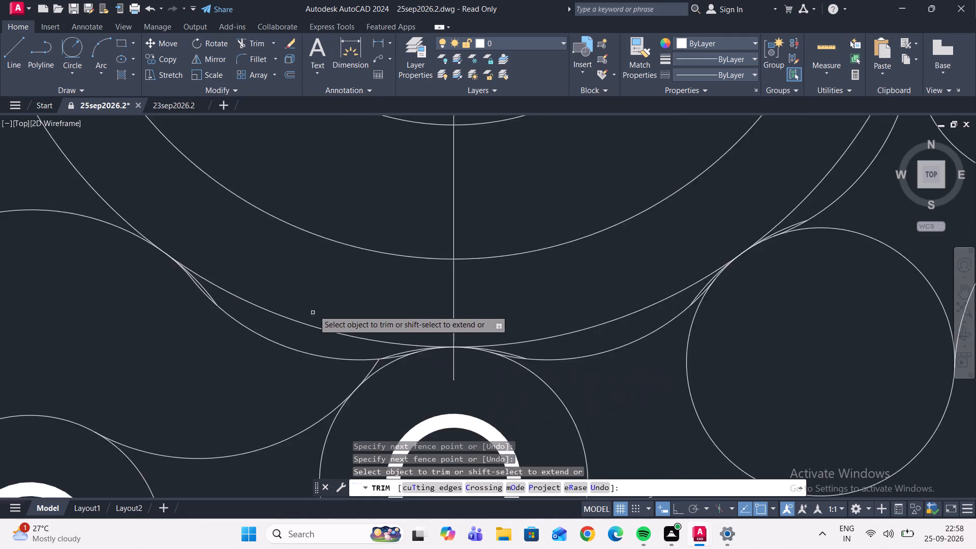
scroll(314, 310, "down", 1)
scroll(348, 350, "up", 3)
left_click(349, 345)
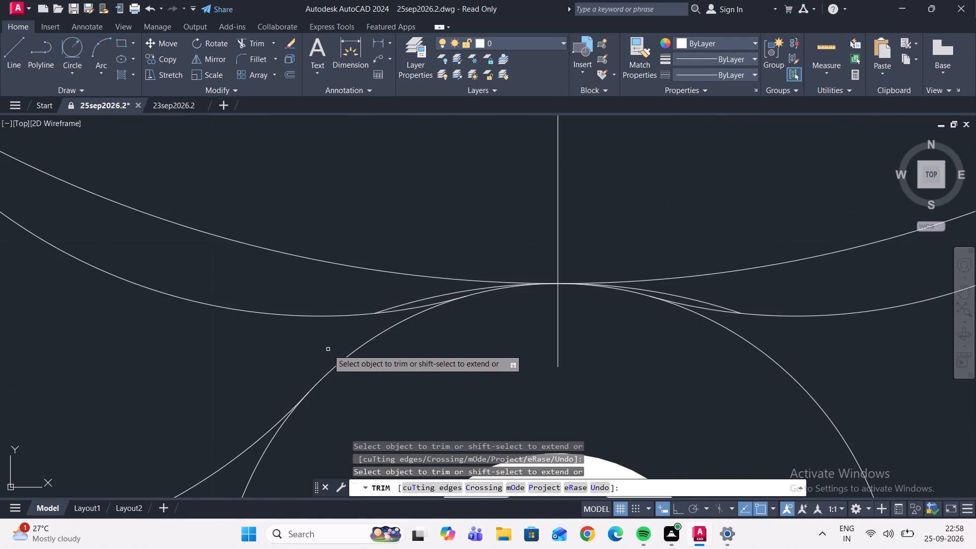
scroll(230, 367, "down", 3)
scroll(167, 394, "down", 3)
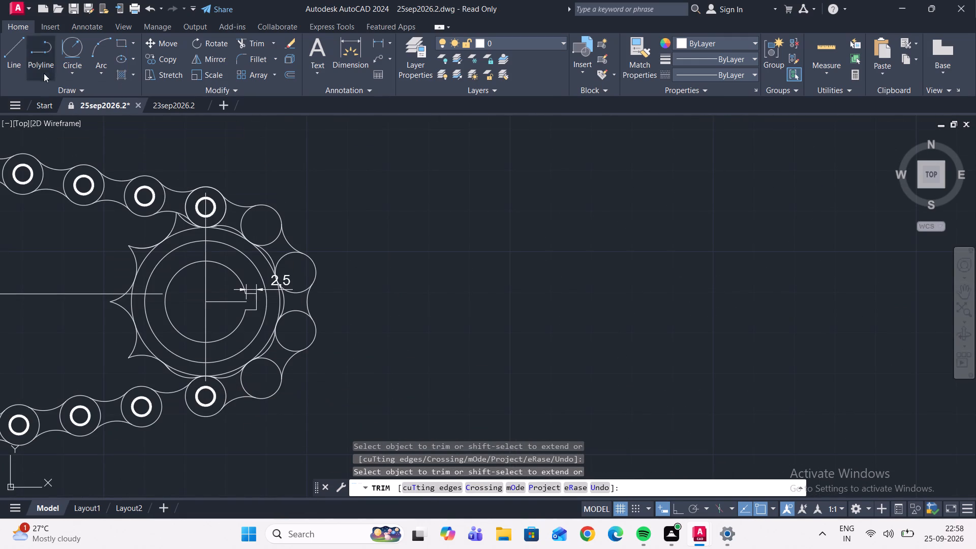
Draw a radius 8 circle tangent to the outer sides of the lower run's last roller and the small sprocket's bottom roller.
left_click(71, 53)
scroll(159, 422, "up", 2)
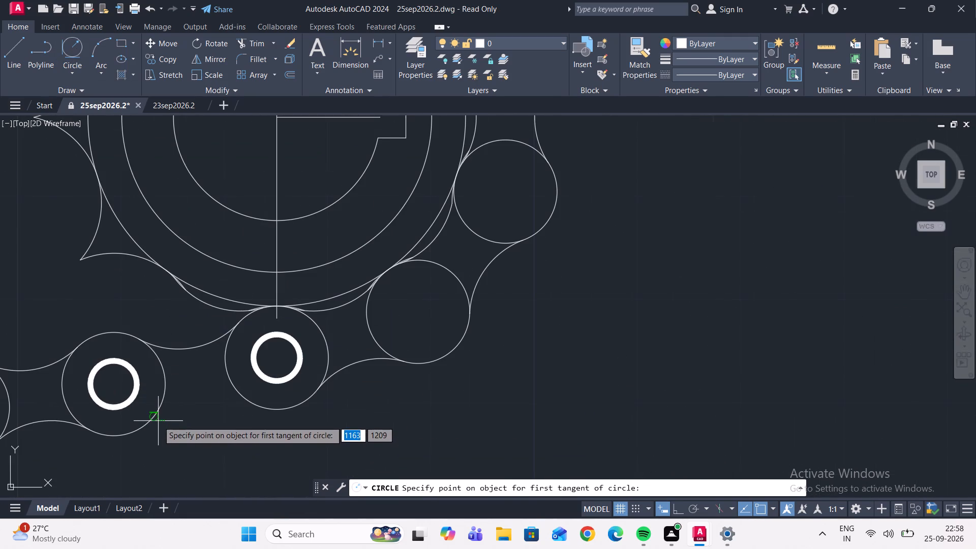
left_click(158, 420)
left_click(250, 403)
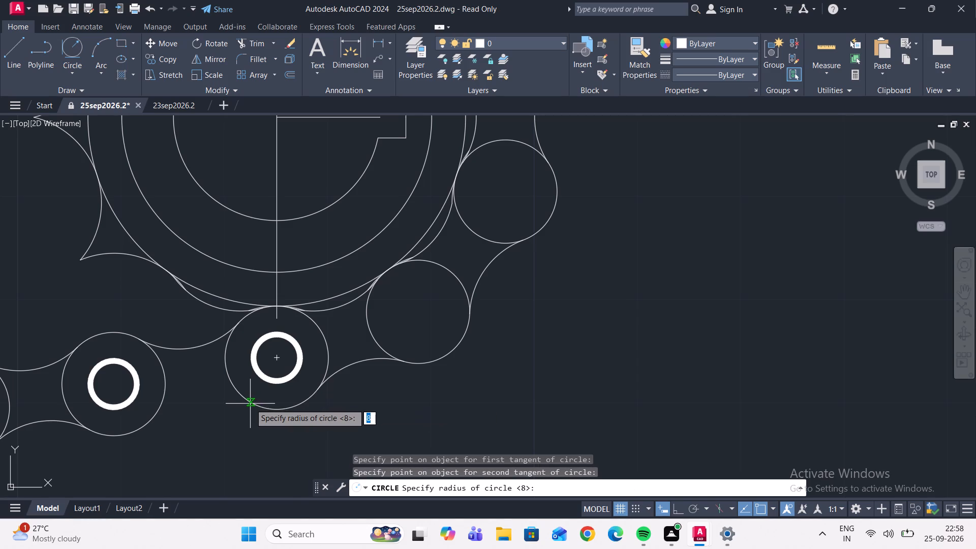
key("Return")
Trim the outer part of the new tangent circle, leaving only the link arc between the two rollers.
scroll(227, 346, "down", 2)
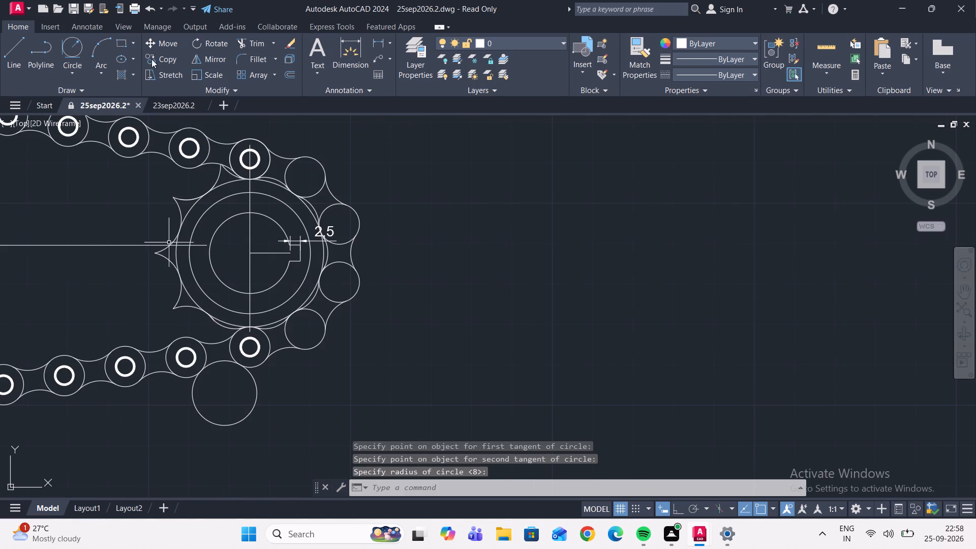
left_click(257, 46)
left_click_drag(212, 395, 235, 417)
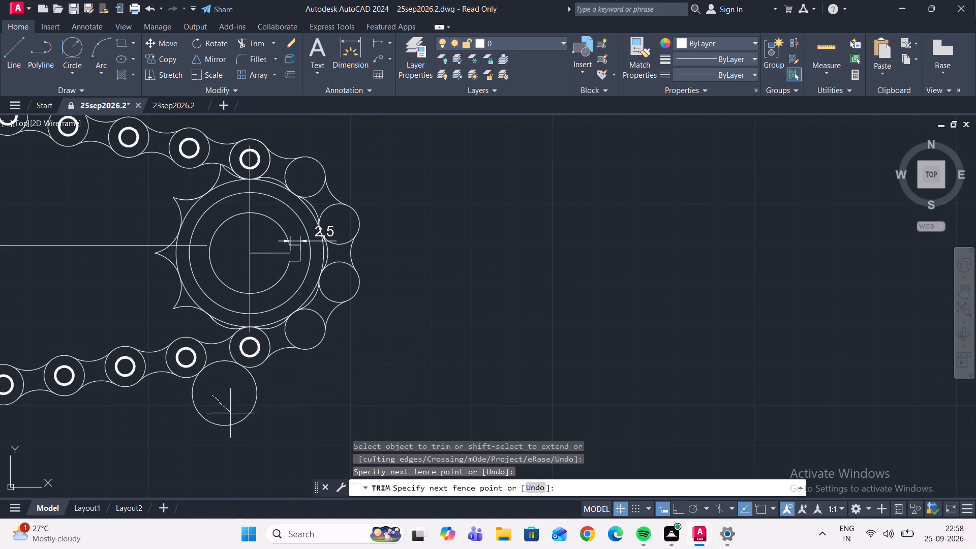
left_click_drag(235, 417, 303, 420)
key("Escape")
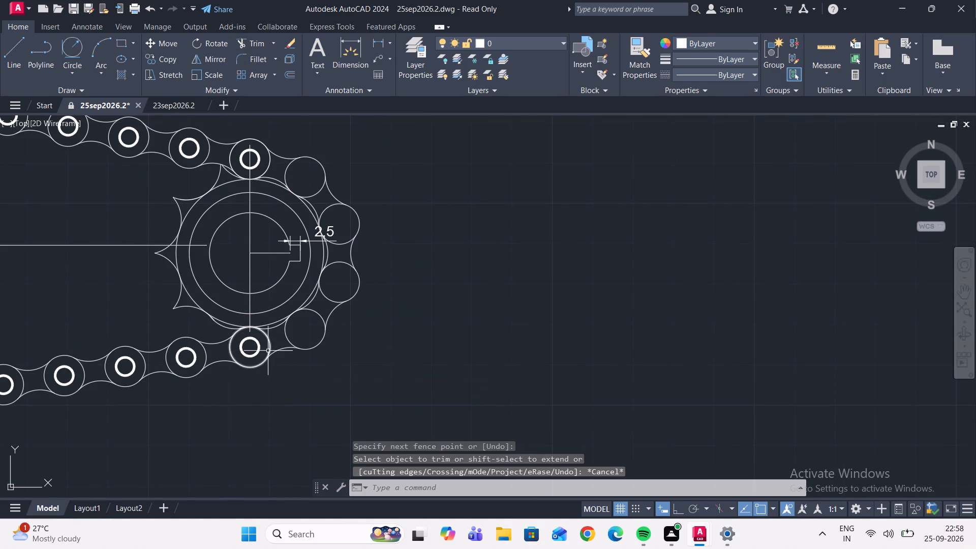
Copy the bottom roller's pin ring from its centre to the centres of the four empty rollers around the small sprocket.
scroll(267, 351, "up", 3)
left_click_drag(239, 362, 231, 350)
left_click(219, 334)
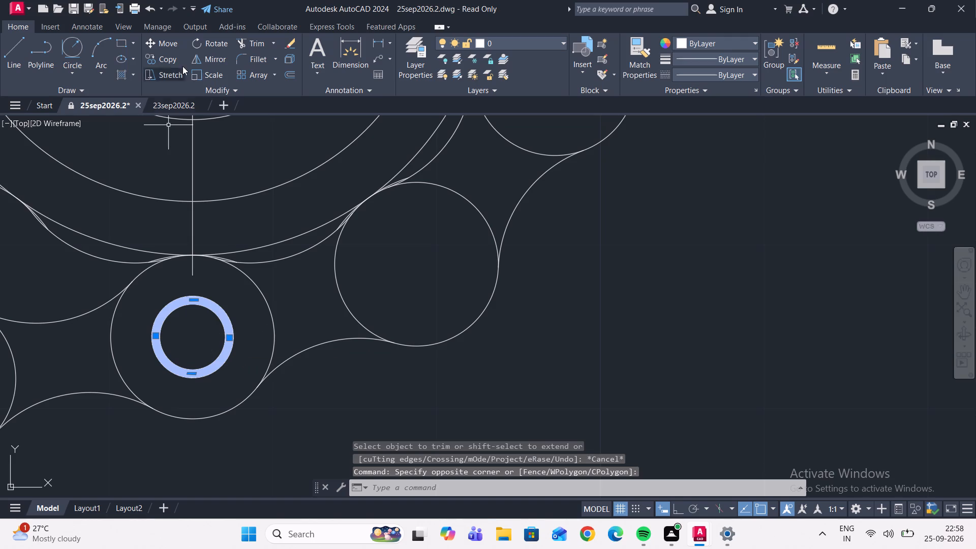
left_click(170, 56)
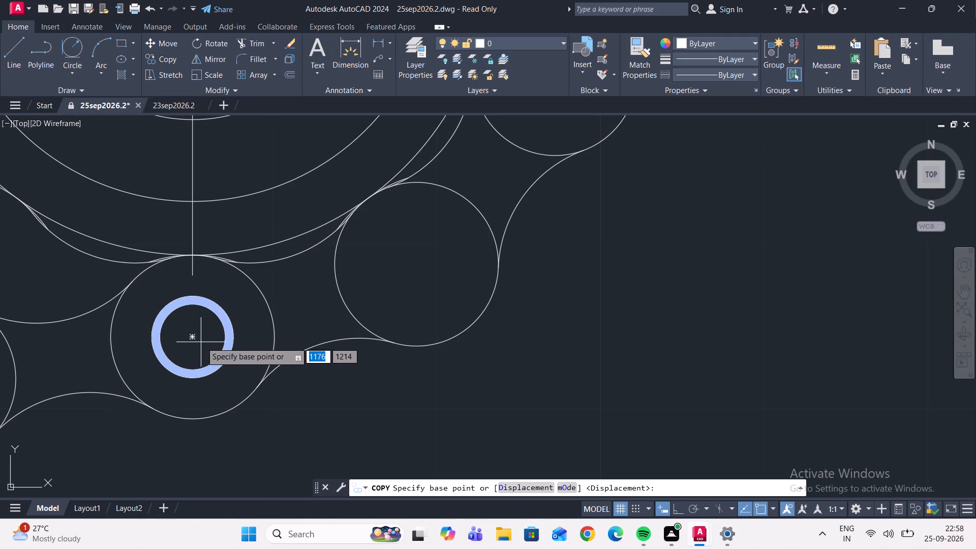
left_click(194, 339)
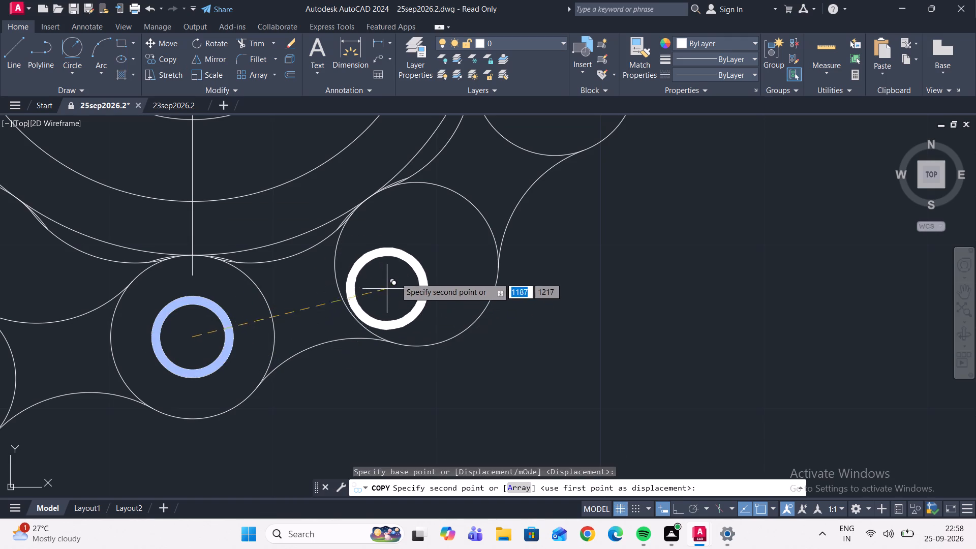
left_click(417, 262)
scroll(490, 206, "down", 3)
middle_click_drag(510, 226, 510, 235)
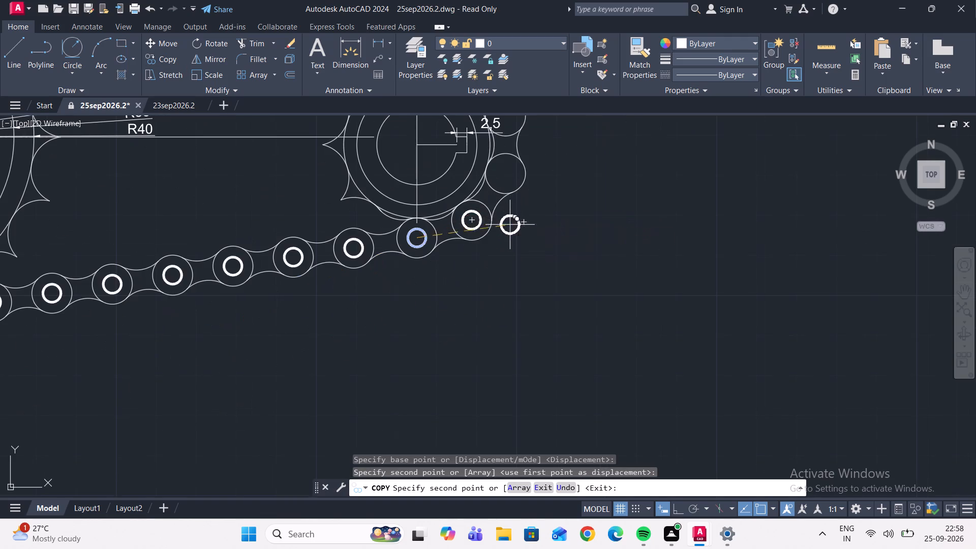
middle_click_drag(510, 235, 423, 376)
scroll(412, 338, "up", 2)
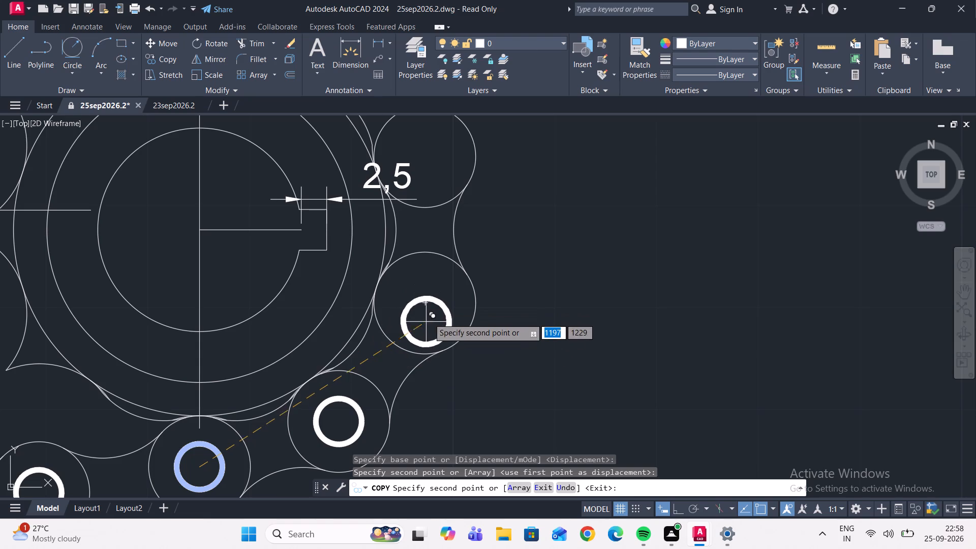
left_click(425, 304)
middle_click_drag(431, 284, 413, 428)
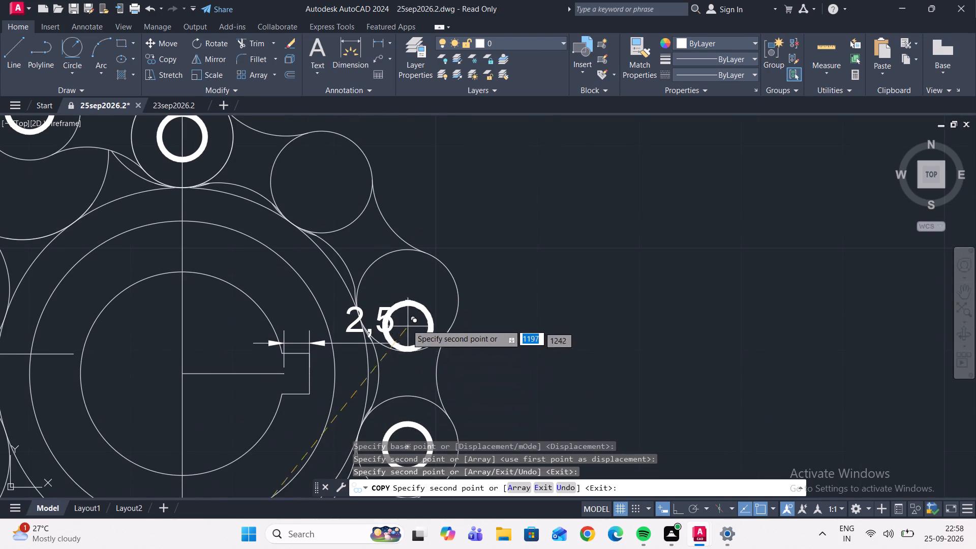
left_click(408, 299)
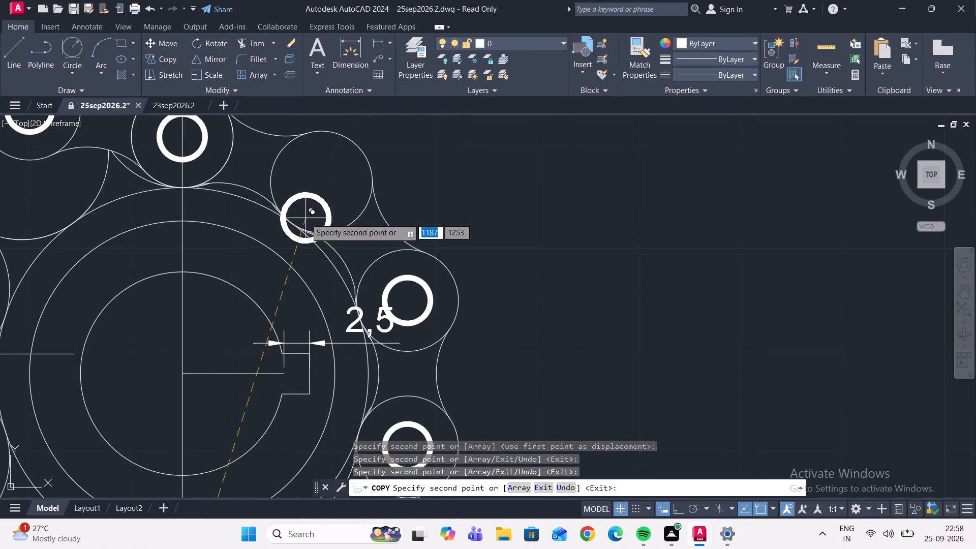
left_click(321, 184)
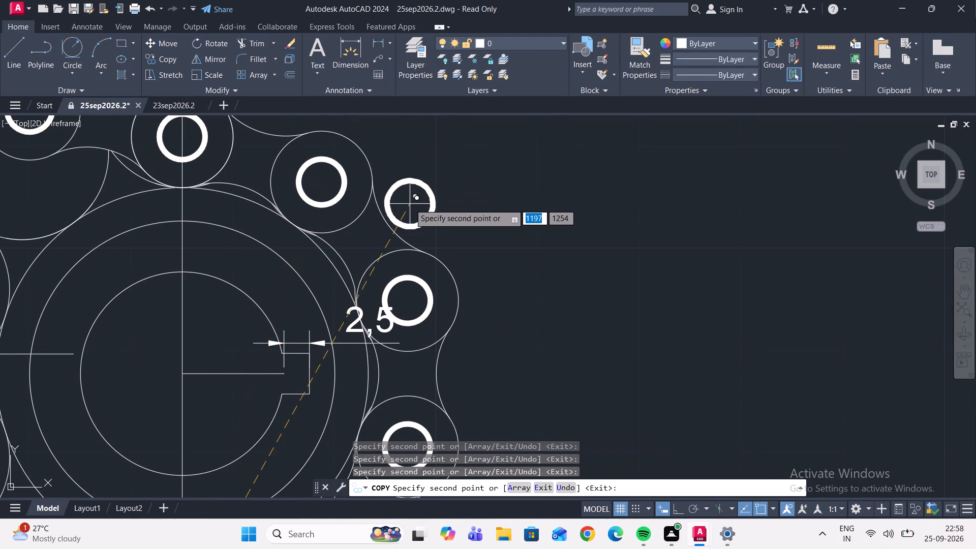
scroll(465, 224, "down", 2)
scroll(525, 262, "down", 1)
scroll(529, 354, "down", 2)
key("Escape")
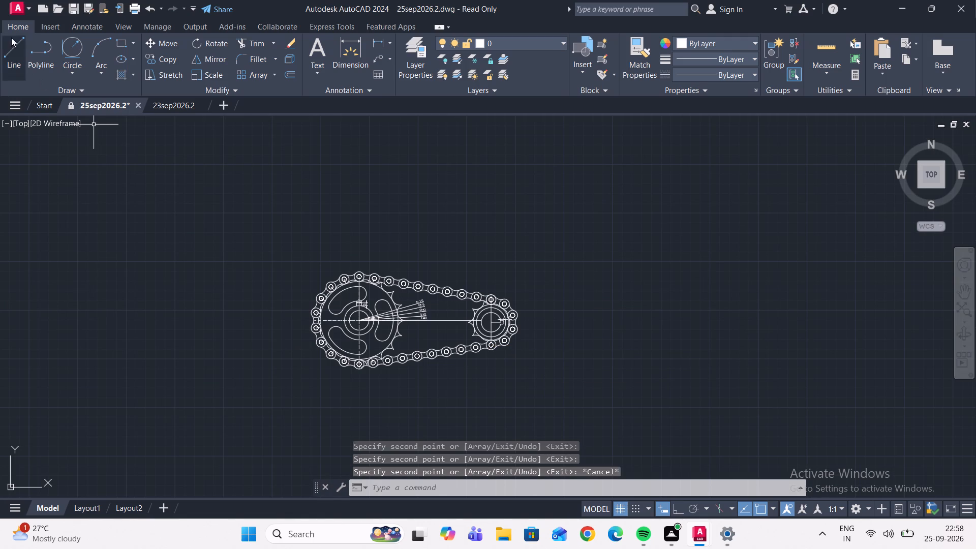
Browse the saved drawings in the Documents folder, comparing previews of the September files between 8sep2026.2 and 22SEP2026.3.
left_click(28, 7)
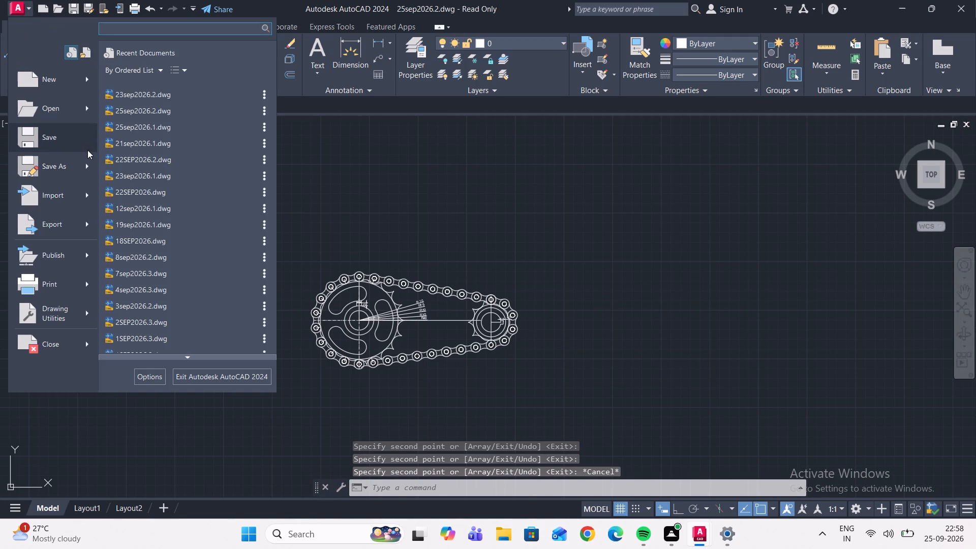
scroll(160, 224, "down", 2)
left_click(73, 113)
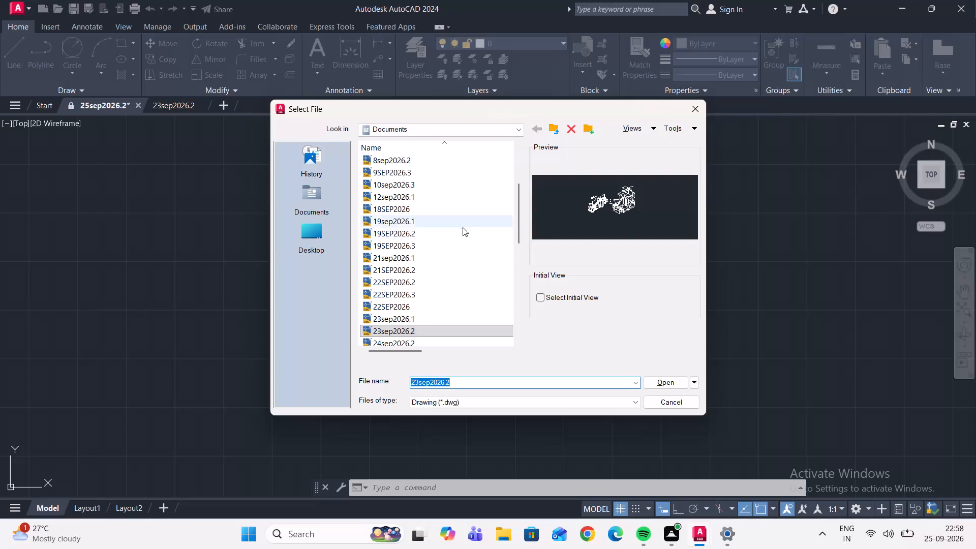
scroll(462, 228, "down", 1)
left_click(402, 265)
left_click(398, 255)
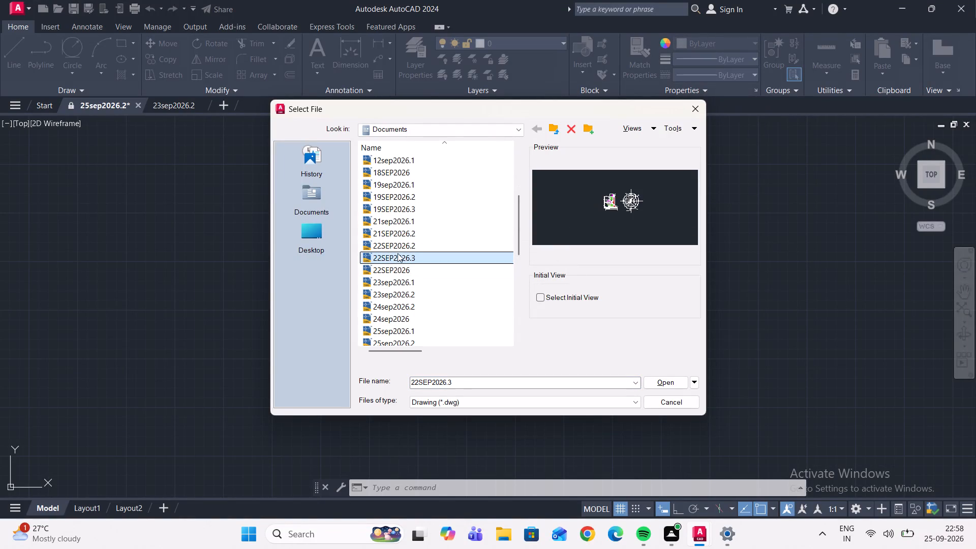
left_click(397, 246)
left_click(397, 238)
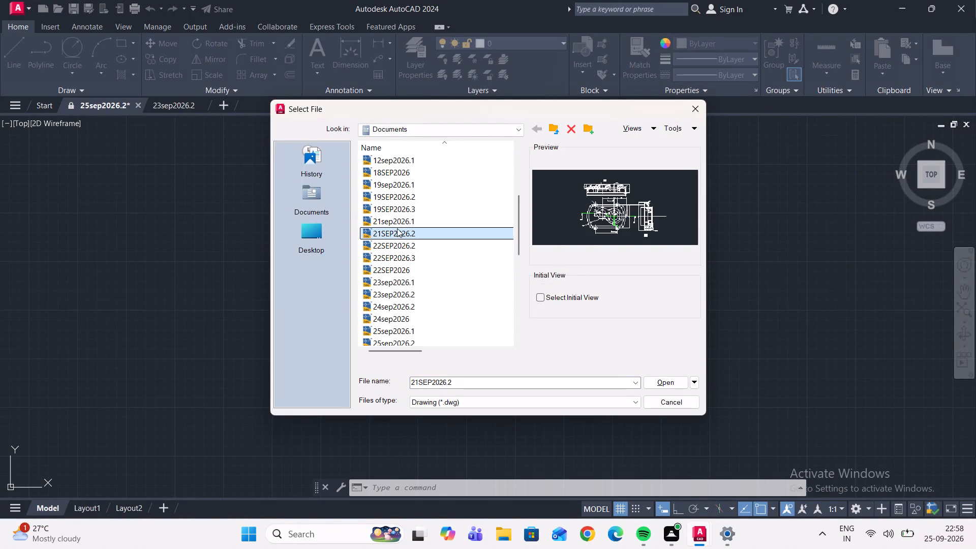
left_click(397, 228)
left_click(396, 223)
left_click(395, 212)
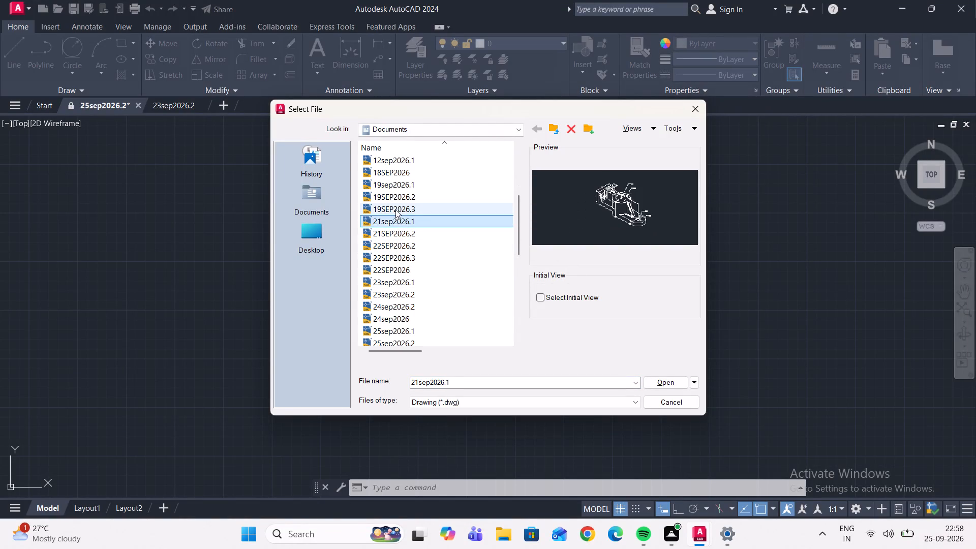
left_click(395, 206)
left_click(395, 198)
left_click(395, 191)
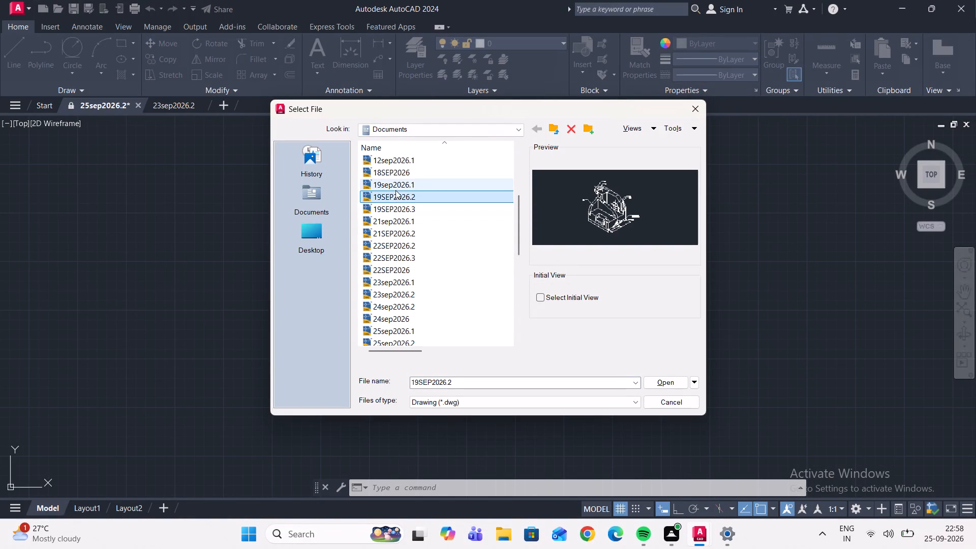
left_click(394, 182)
left_click(394, 177)
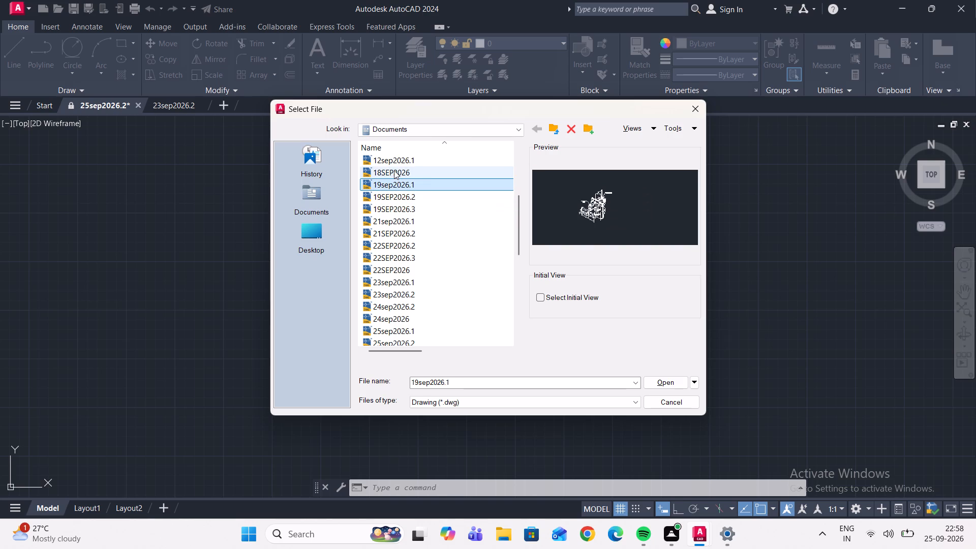
left_click(396, 193)
left_click(402, 204)
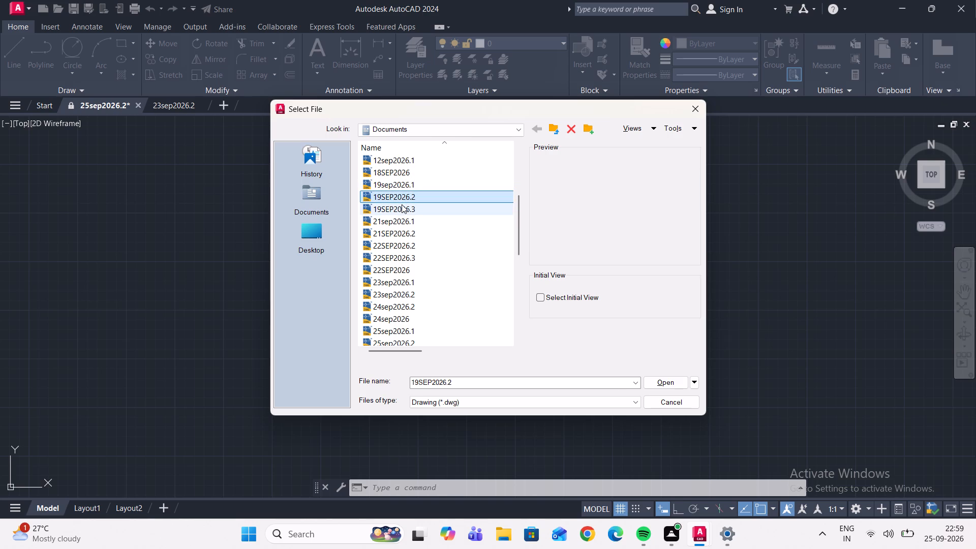
left_click(398, 192)
left_click(397, 187)
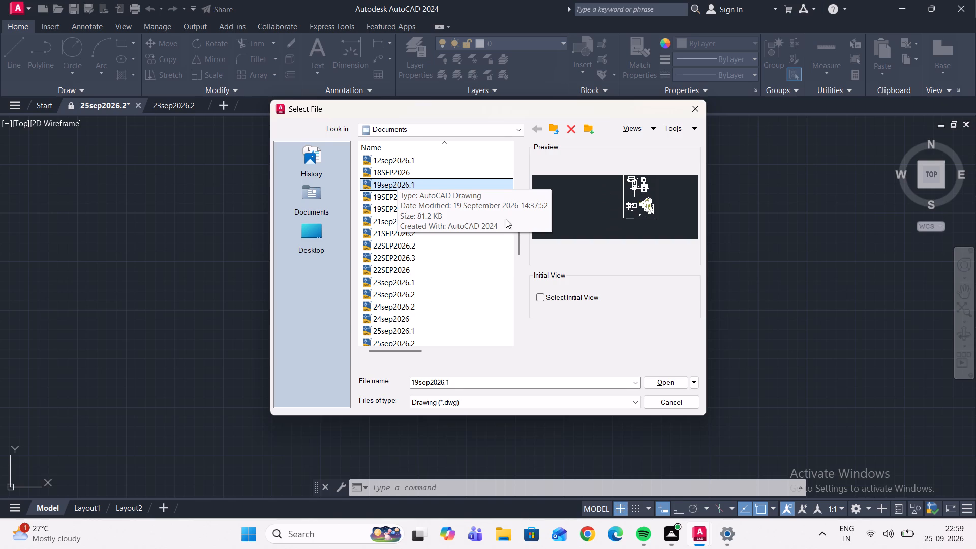
left_click(390, 174)
middle_click_drag(392, 182, 393, 240)
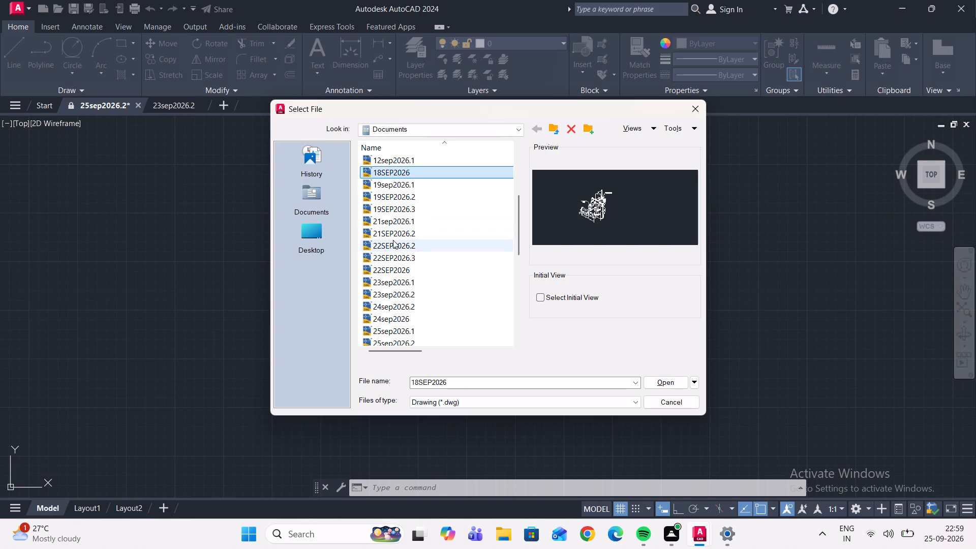
left_click(389, 160)
scroll(437, 224, "up", 3)
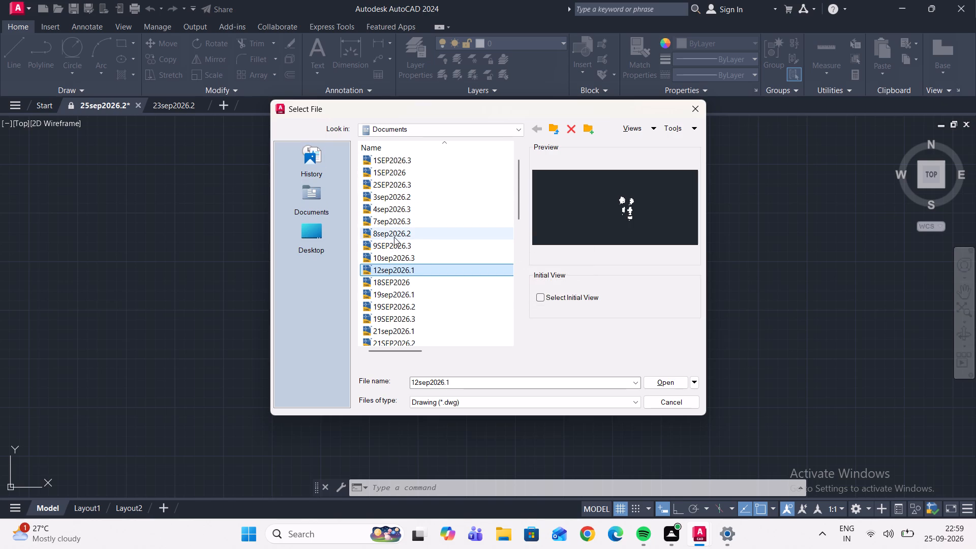
left_click(394, 237)
left_click(398, 250)
left_click(400, 260)
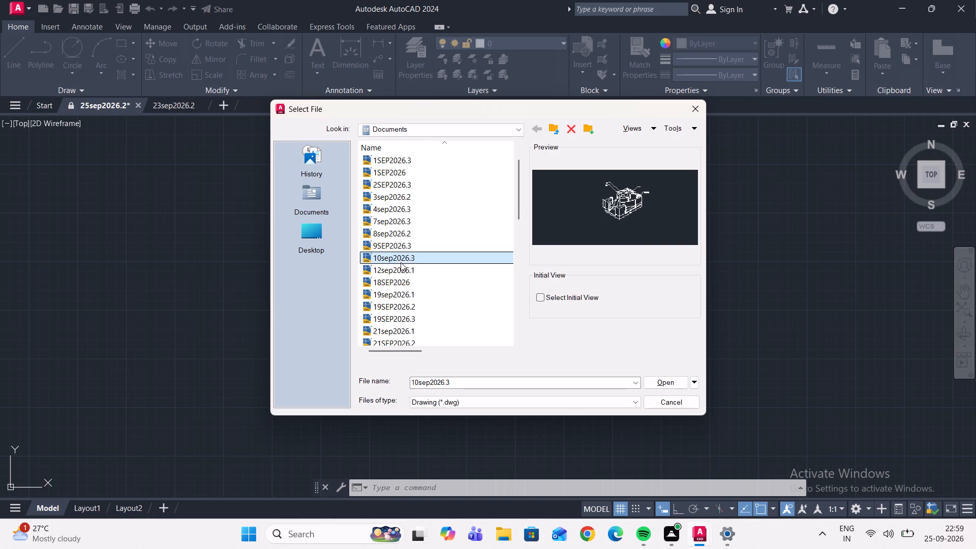
left_click(402, 272)
left_click(402, 283)
left_click(402, 291)
left_click(401, 304)
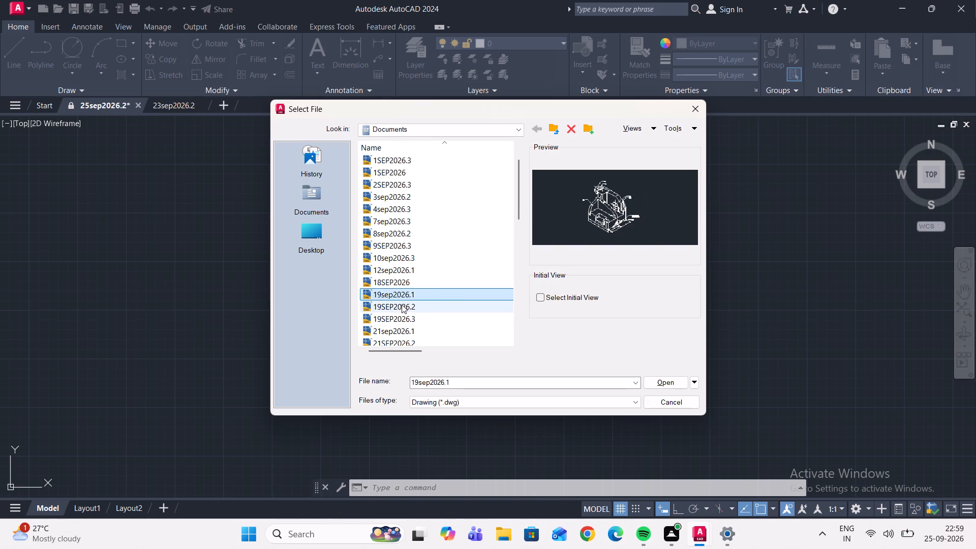
left_click(399, 289)
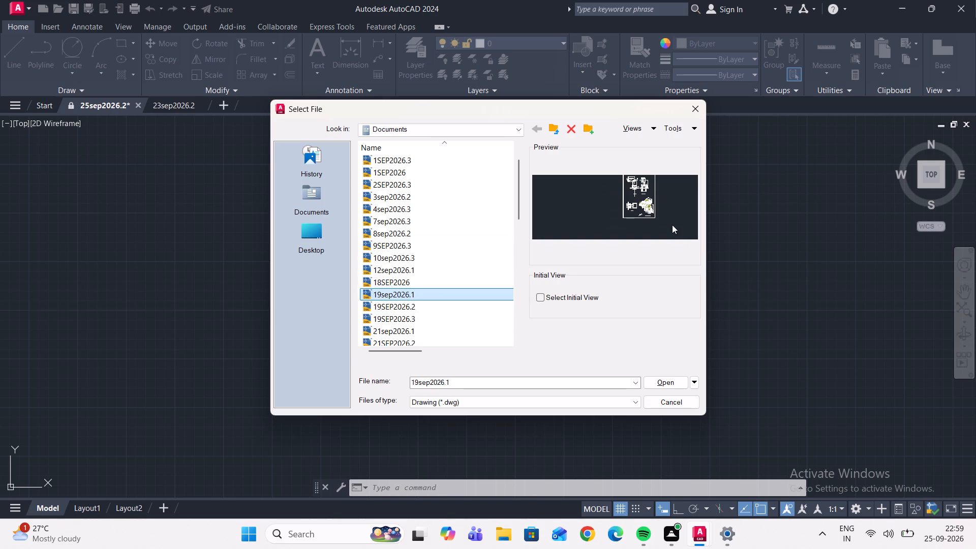
Look through the rest of the Documents file list, down to Vintage Car and back to the September drawings.
scroll(639, 194, "up", 2)
scroll(403, 291, "down", 6)
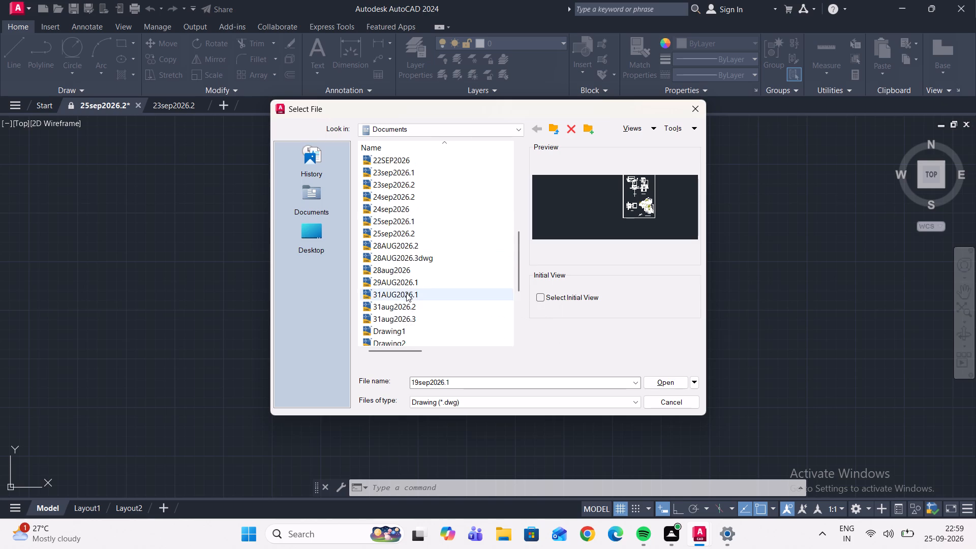
scroll(406, 293, "down", 7)
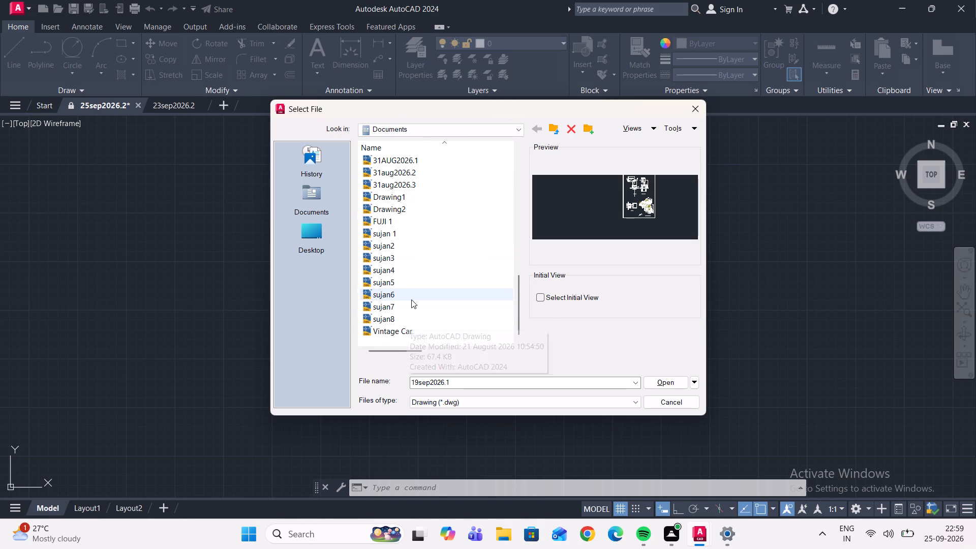
scroll(411, 299, "down", 1)
scroll(409, 297, "up", 3)
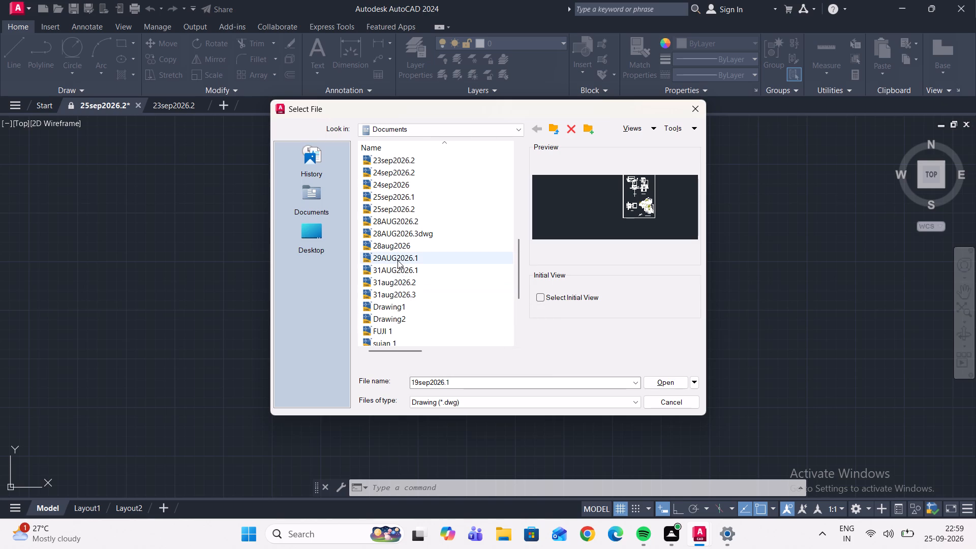
scroll(398, 260, "up", 2)
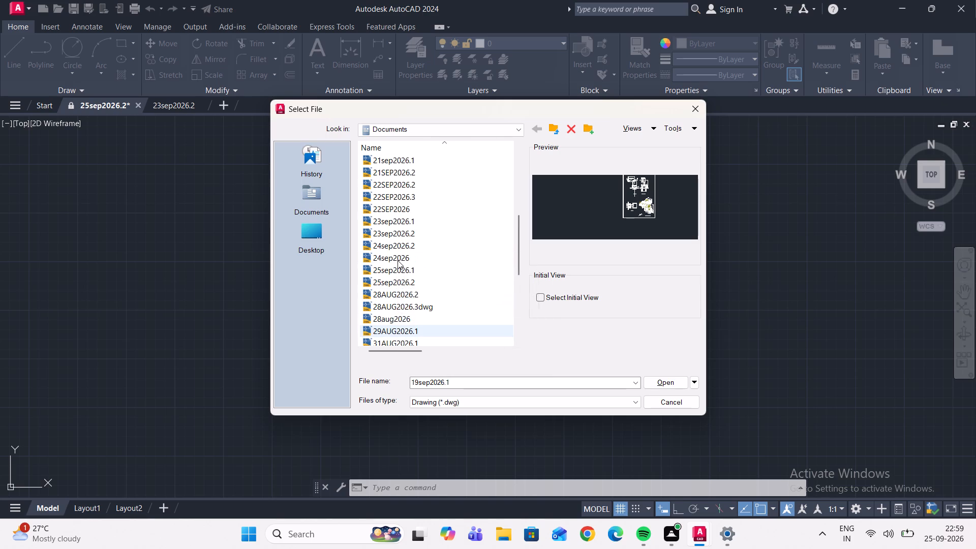
scroll(398, 260, "up", 1)
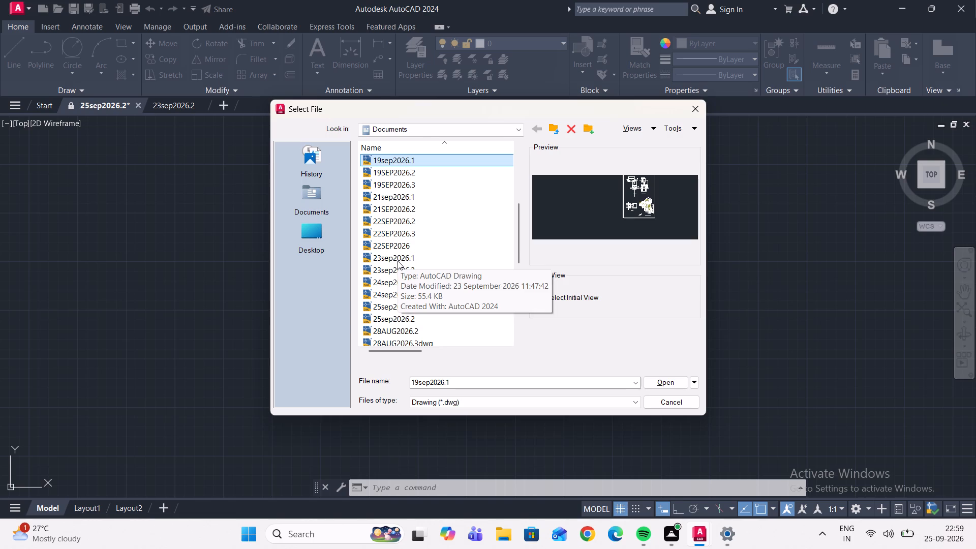
scroll(398, 217, "up", 1)
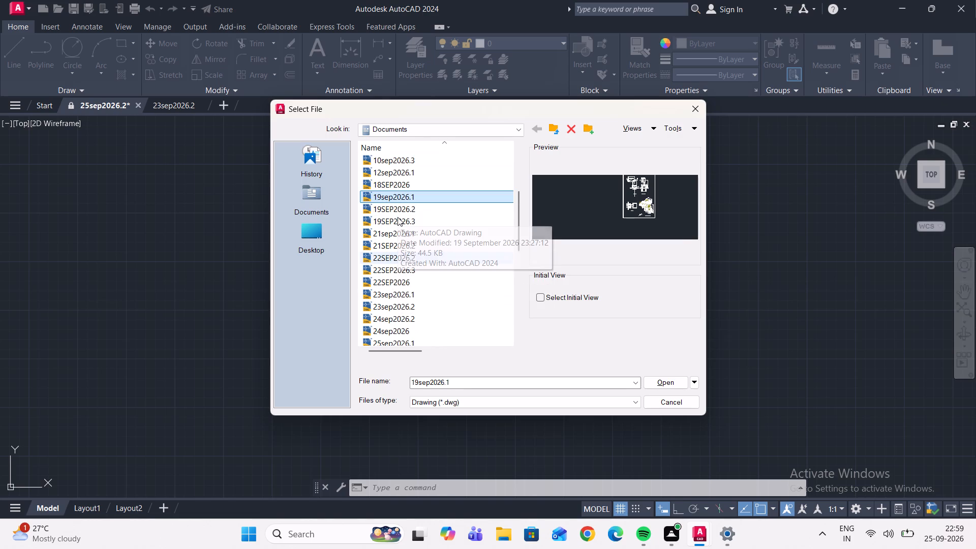
scroll(393, 205, "up", 2)
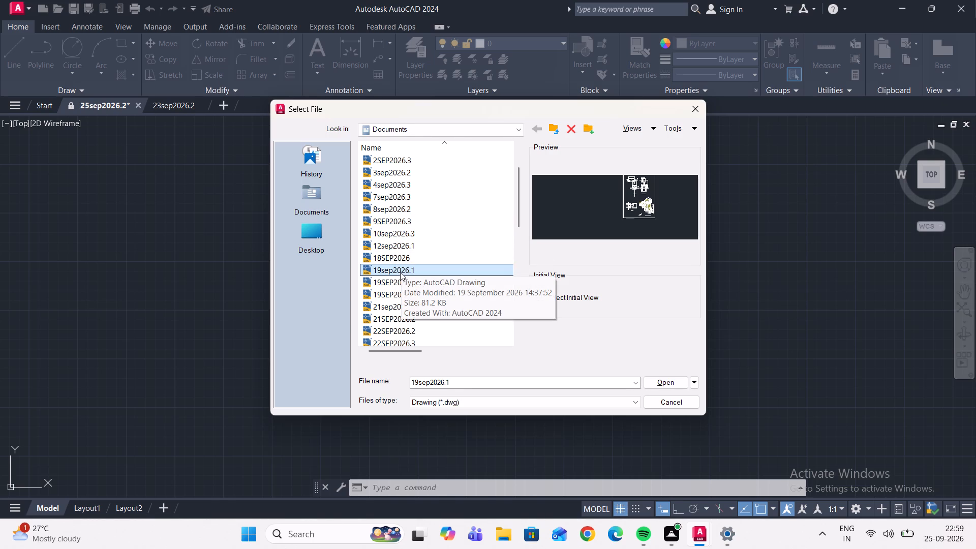
Check the previews of the early September drawings, from 12sep2026.1 back to 2SEP2026.3.
left_click(398, 249)
left_click(396, 240)
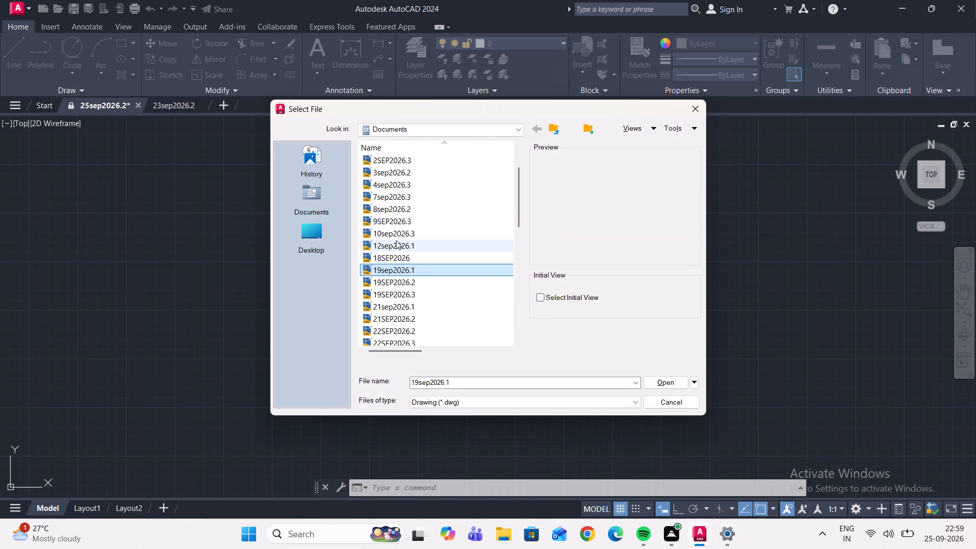
left_click(401, 228)
left_click(401, 217)
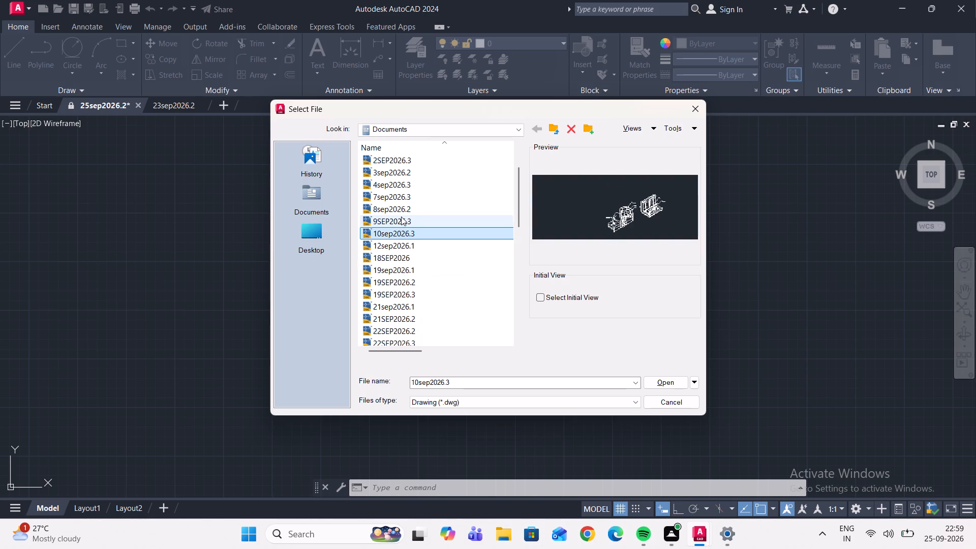
left_click(402, 206)
left_click(403, 199)
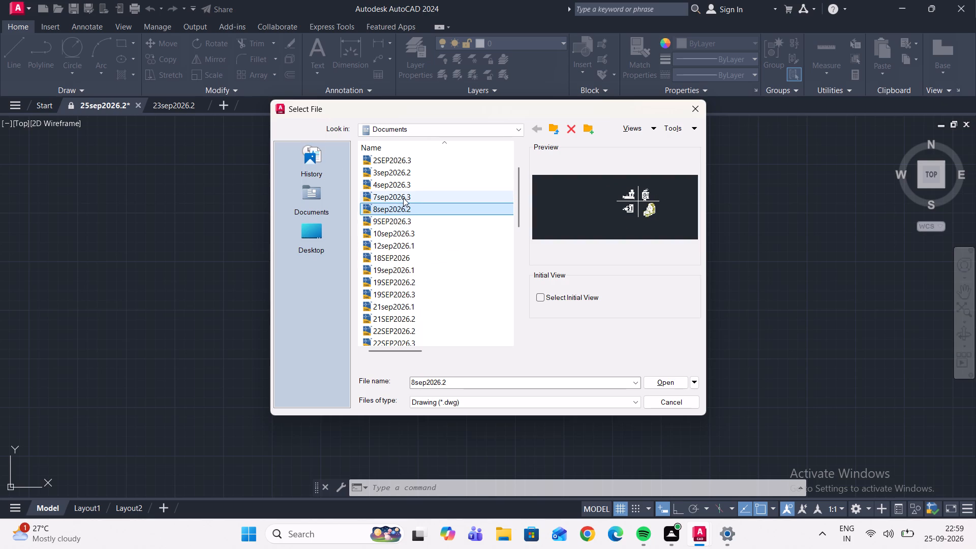
left_click(403, 194)
left_click(403, 185)
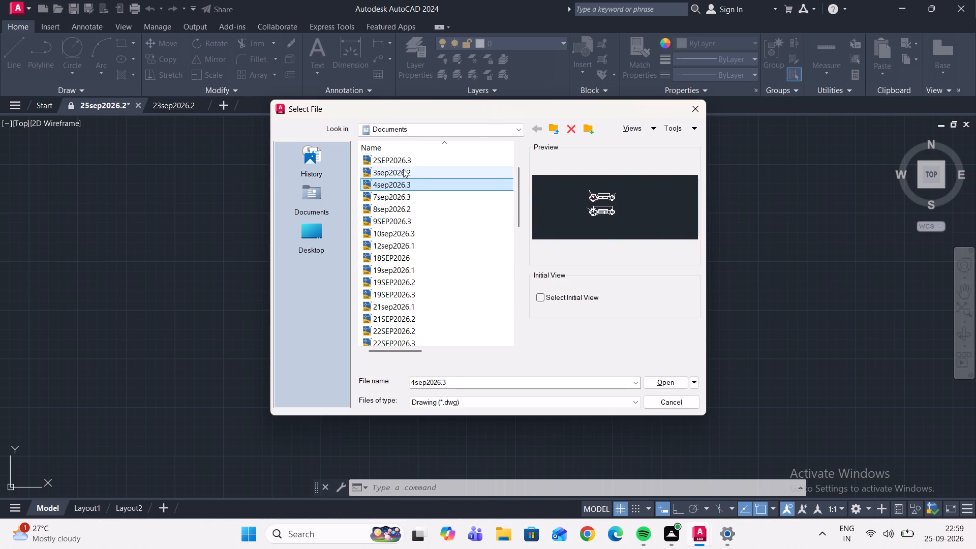
left_click(403, 169)
left_click(403, 165)
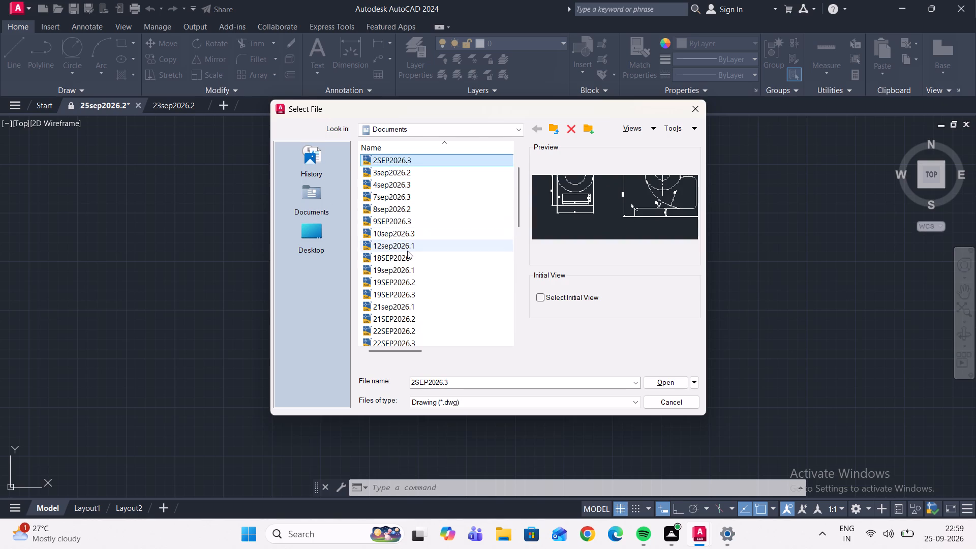
Open the saved drawing 12sep2026.1 from the Documents folder.
left_click(407, 251)
left_click(402, 266)
left_click(397, 247)
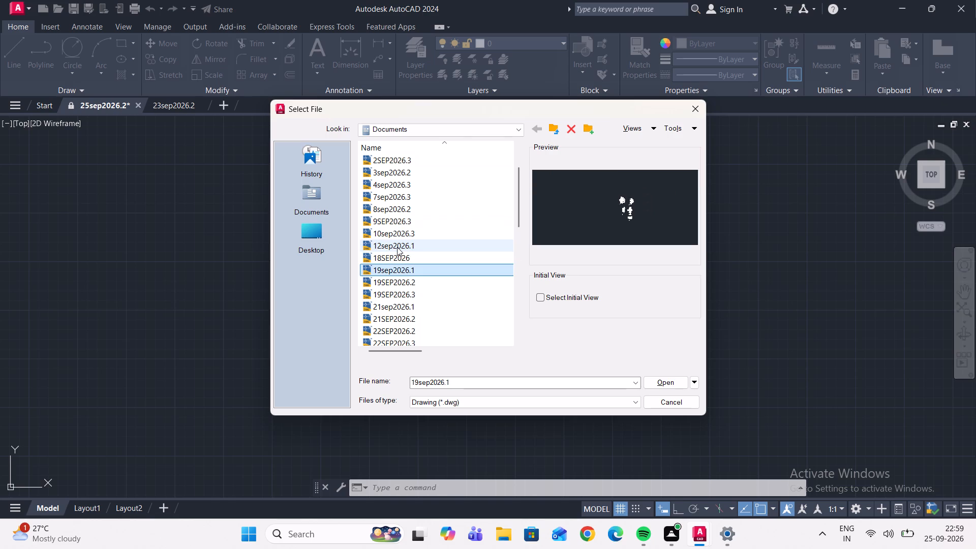
scroll(630, 209, "up", 3)
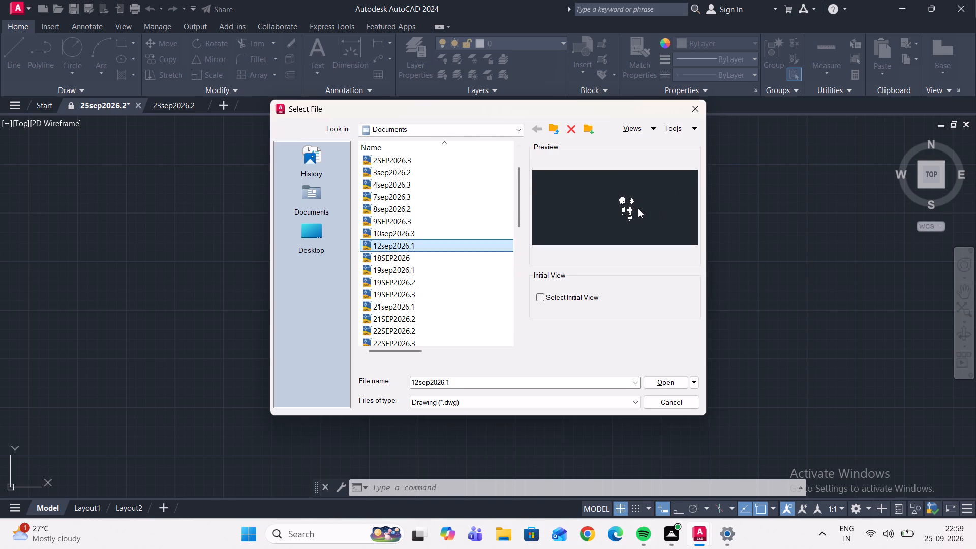
double_click(601, 216)
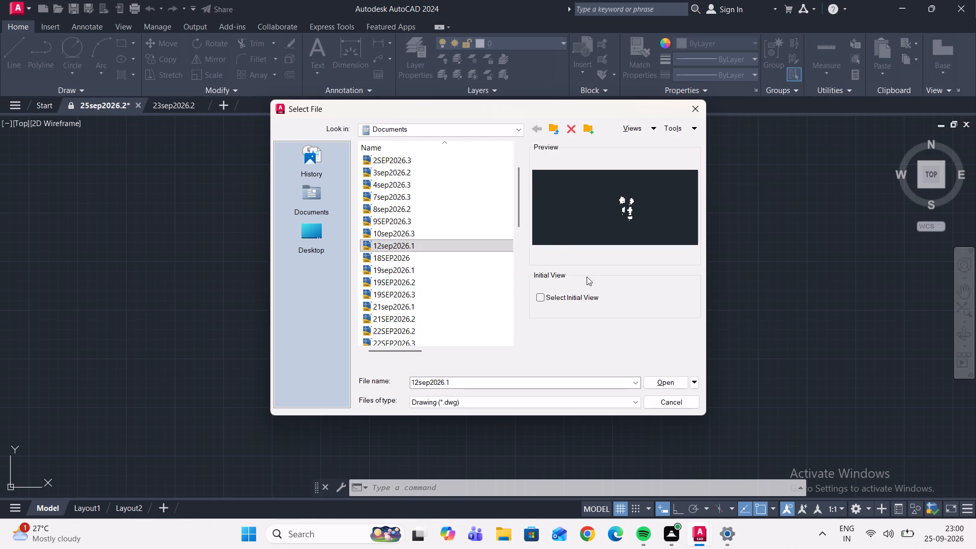
left_click(672, 380)
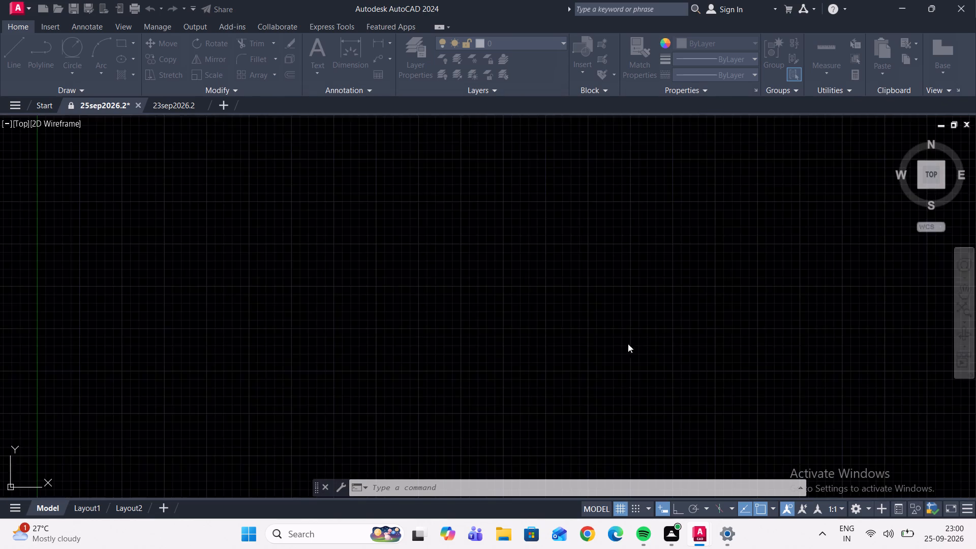
Review the dimensioned isometric, sectional isometric, side, sectional front and top views of the clamp in 12sep2026.1.
scroll(504, 294, "up", 3)
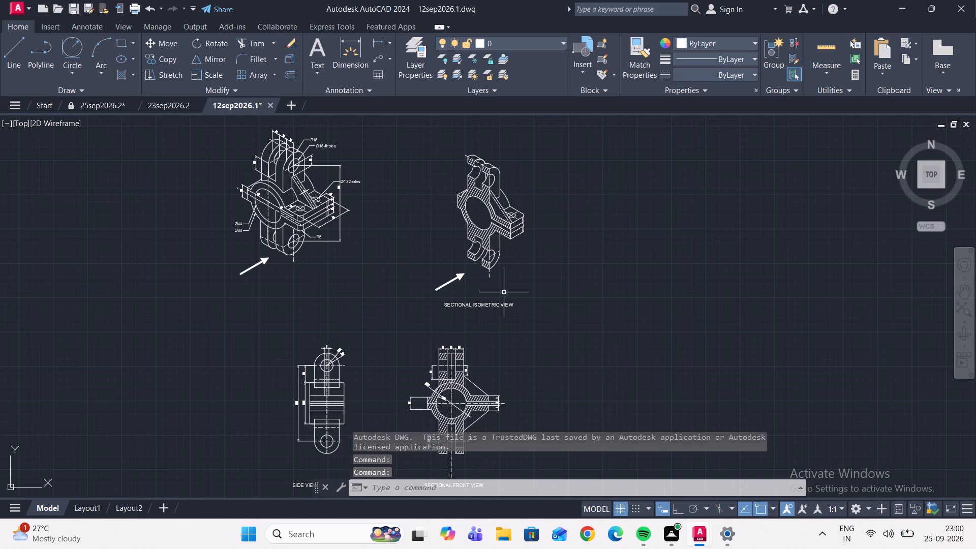
middle_click_drag(404, 278, 446, 295)
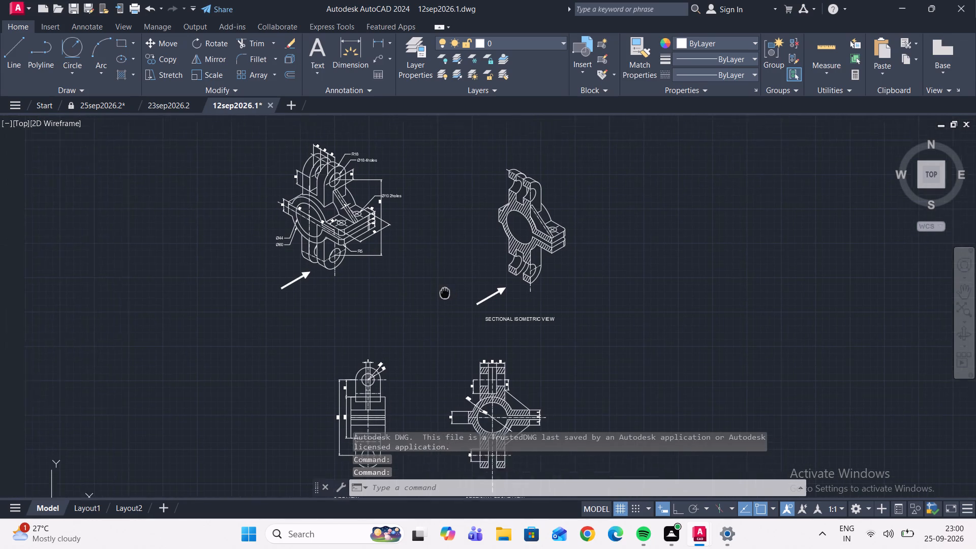
middle_click_drag(446, 295, 453, 301)
middle_click_drag(401, 324, 411, 292)
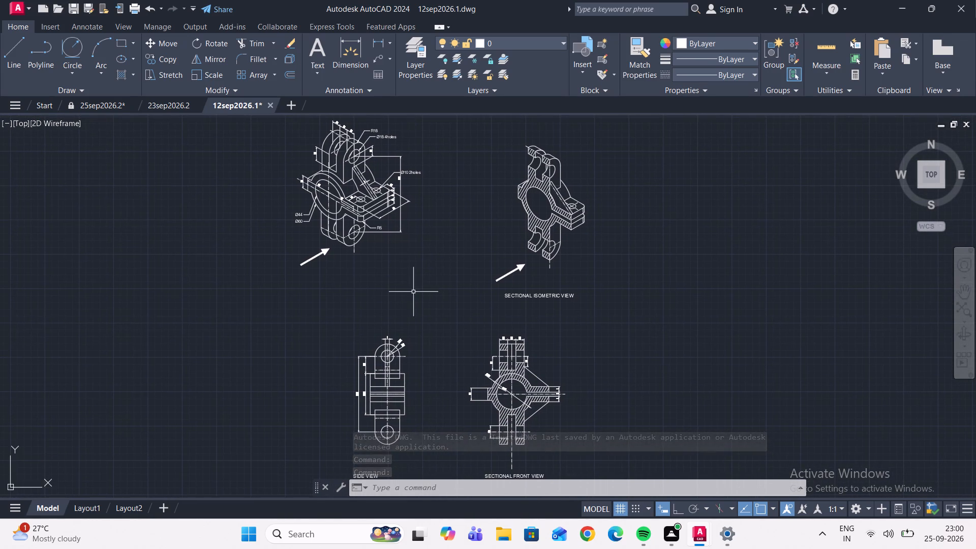
middle_click_drag(409, 270, 418, 298)
scroll(532, 237, "down", 1)
scroll(541, 236, "up", 3)
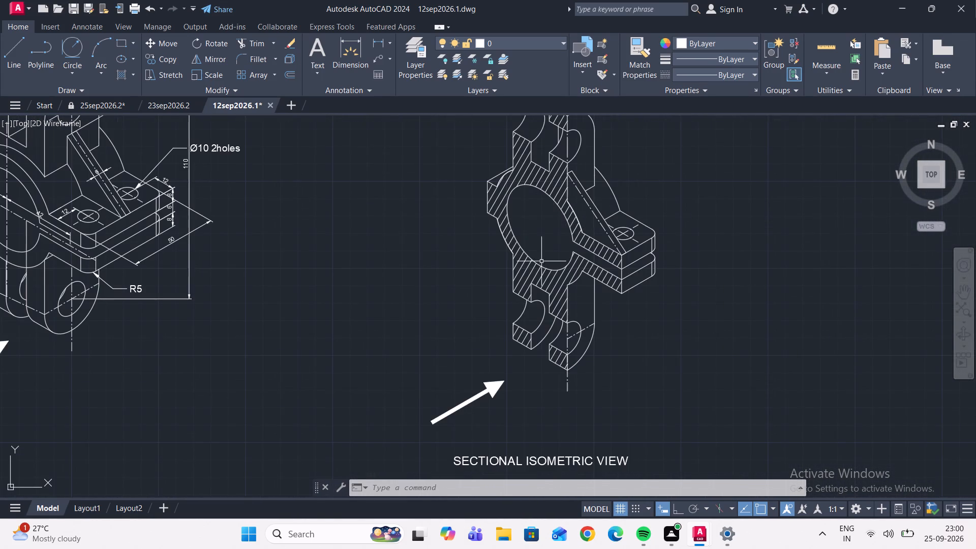
middle_click_drag(412, 317, 637, 332)
middle_click_drag(446, 326, 548, 380)
scroll(541, 373, "down", 1)
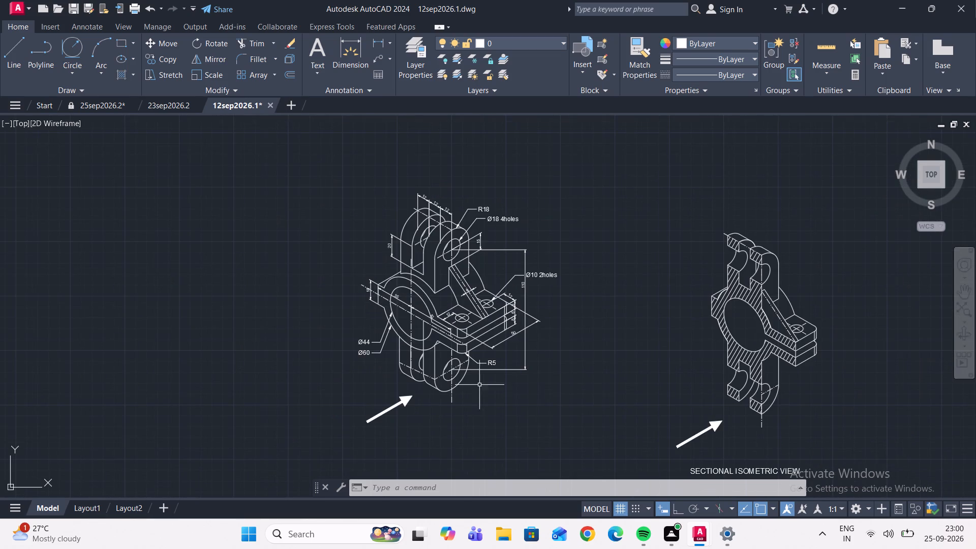
scroll(447, 297, "up", 2)
middle_click_drag(452, 296, 542, 205)
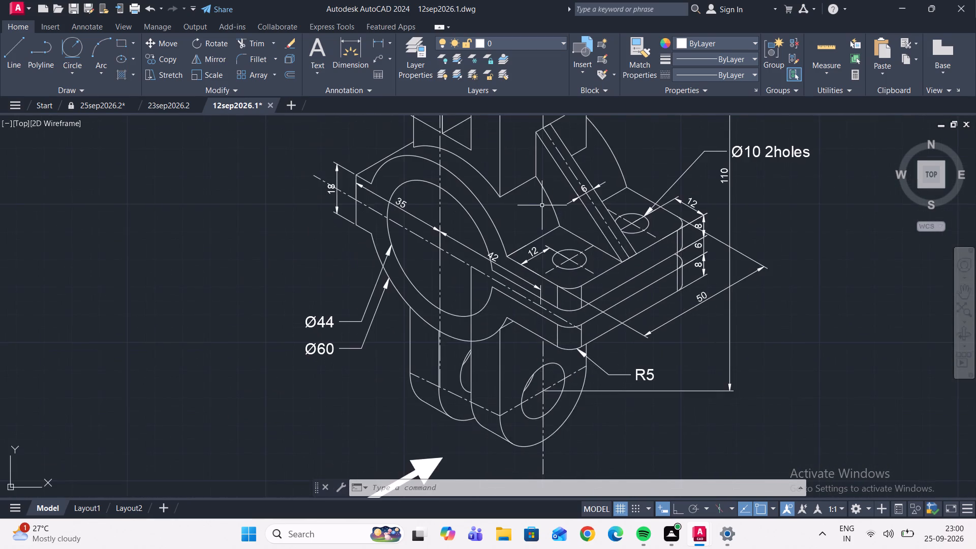
scroll(546, 218, "down", 1)
middle_click_drag(550, 224, 559, 304)
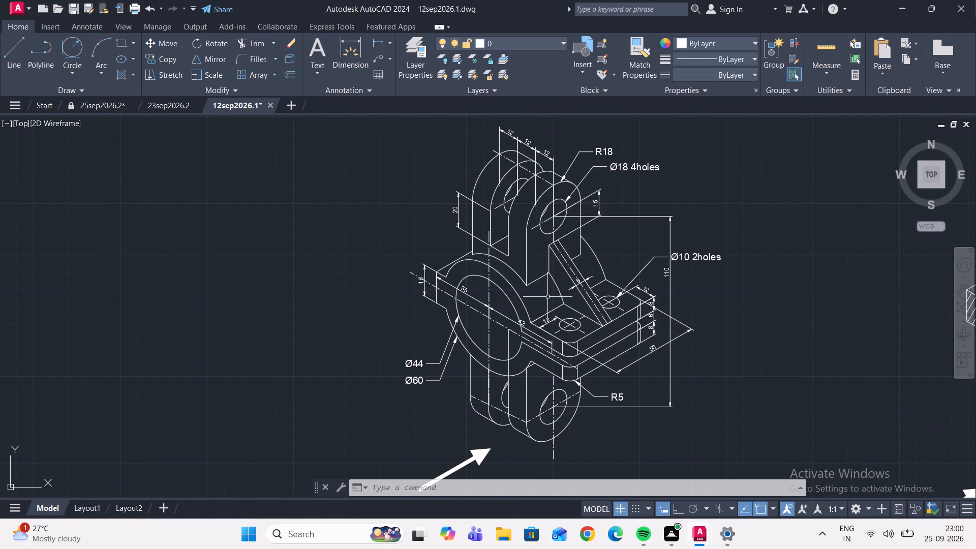
middle_click_drag(381, 285, 286, 248)
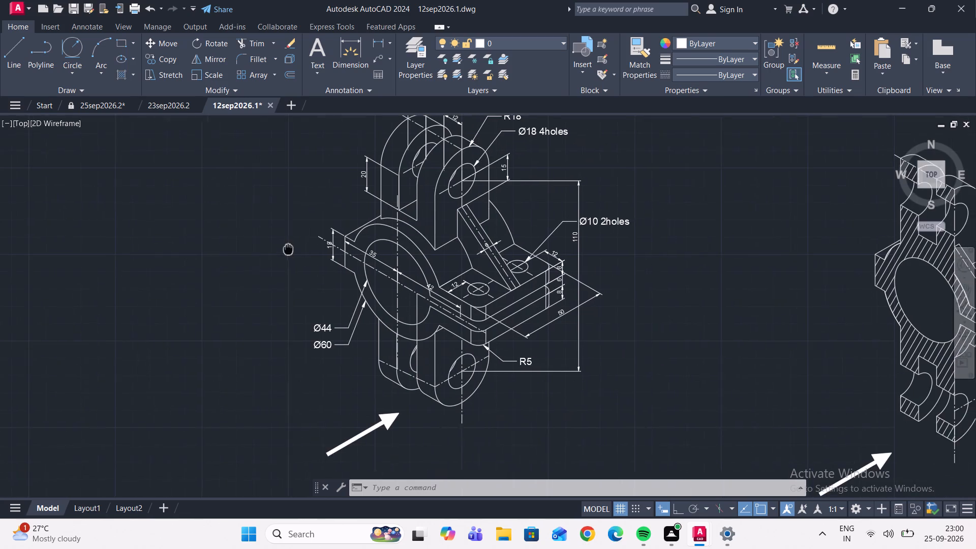
middle_click_drag(286, 248, 286, 248)
scroll(293, 245, "down", 1)
middle_click_drag(523, 320, 539, 251)
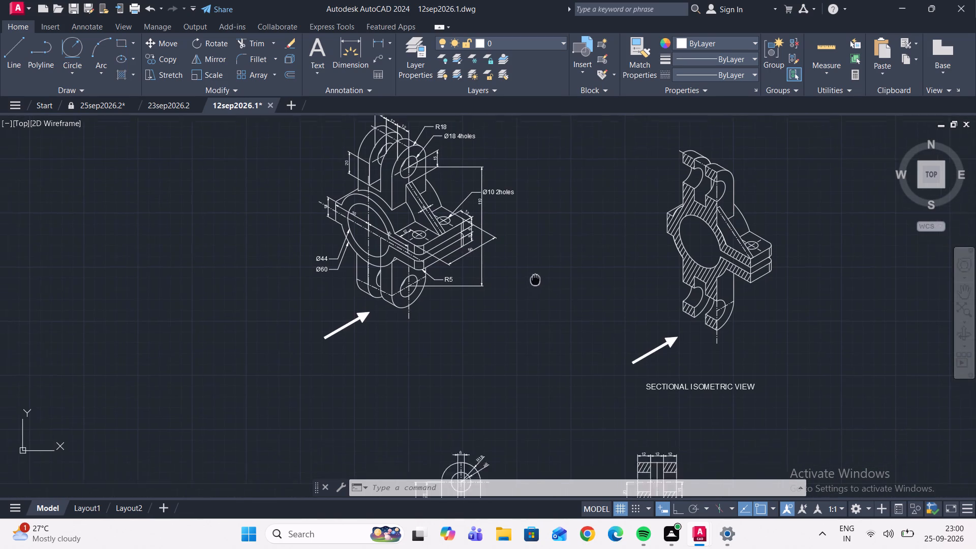
middle_click_drag(539, 251, 539, 212)
scroll(530, 258, "down", 1)
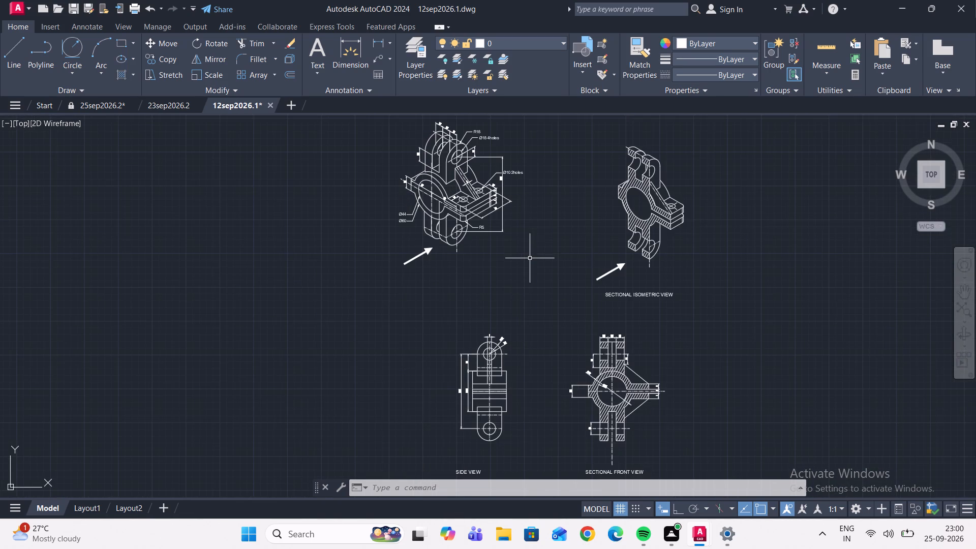
middle_click_drag(543, 273, 530, 135)
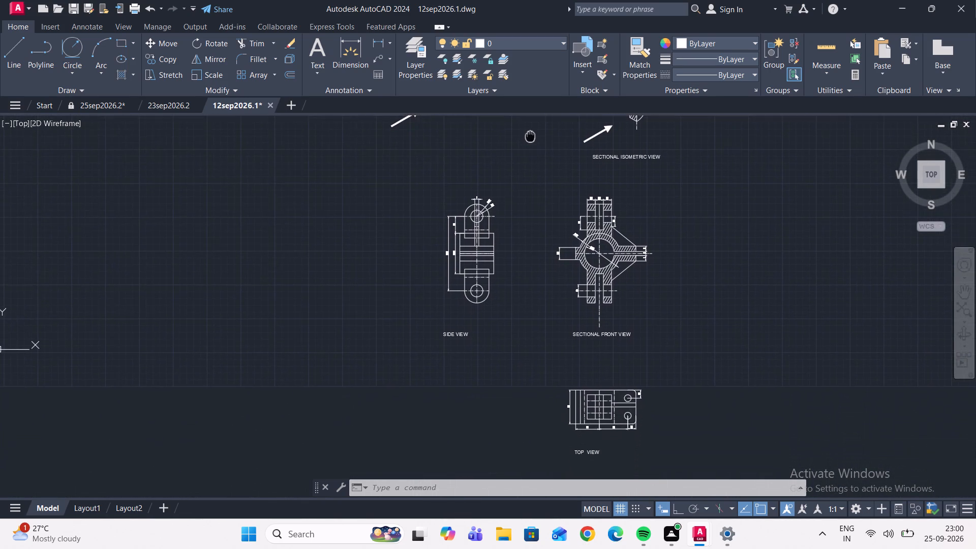
middle_click_drag(530, 135, 591, 454)
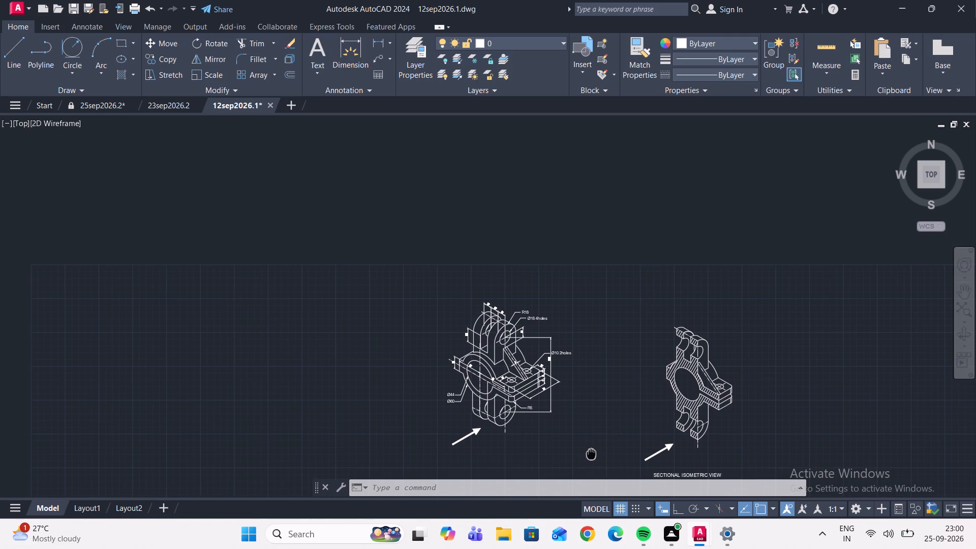
middle_click_drag(591, 454, 591, 457)
middle_click_drag(591, 450, 507, 287)
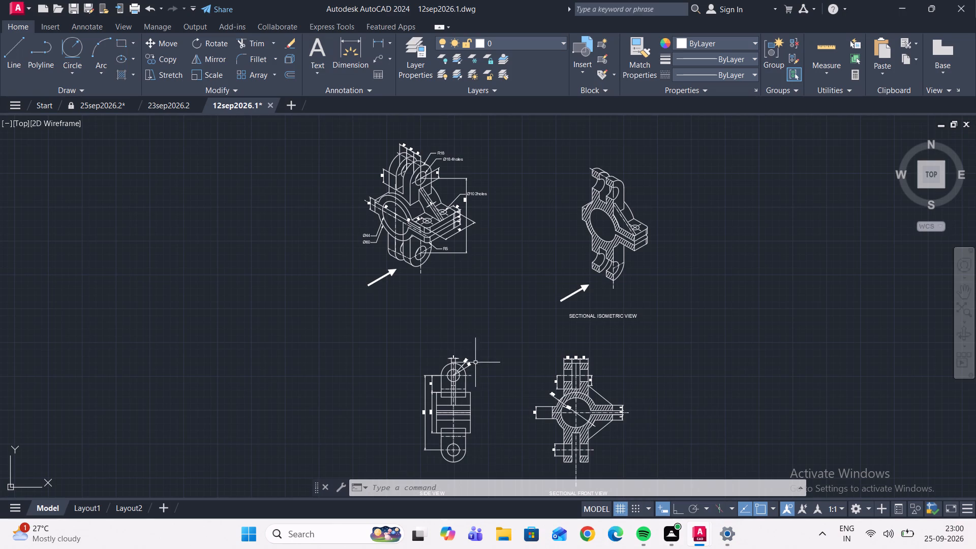
Go back to drawing 25sep2026.2 and inspect the roller chain links around both sprockets.
left_click(701, 529)
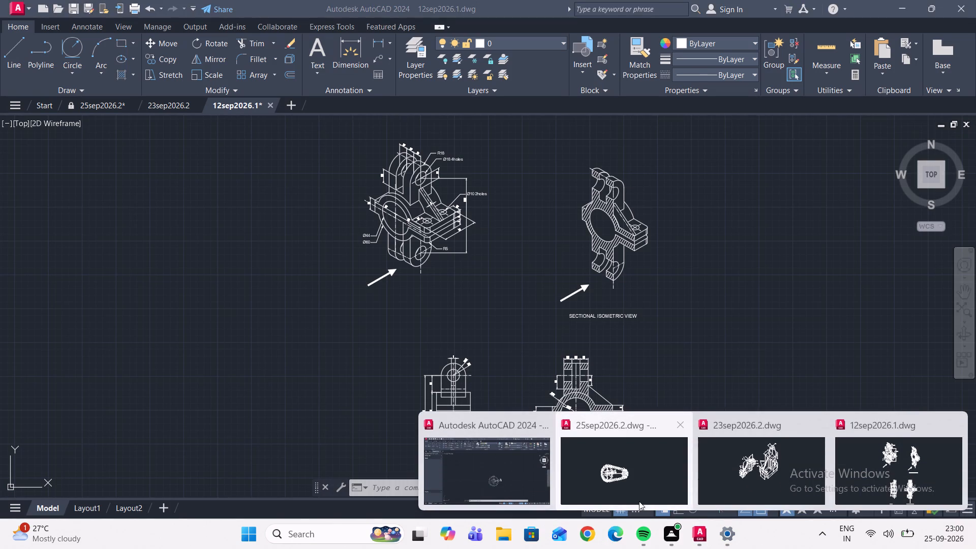
left_click(631, 486)
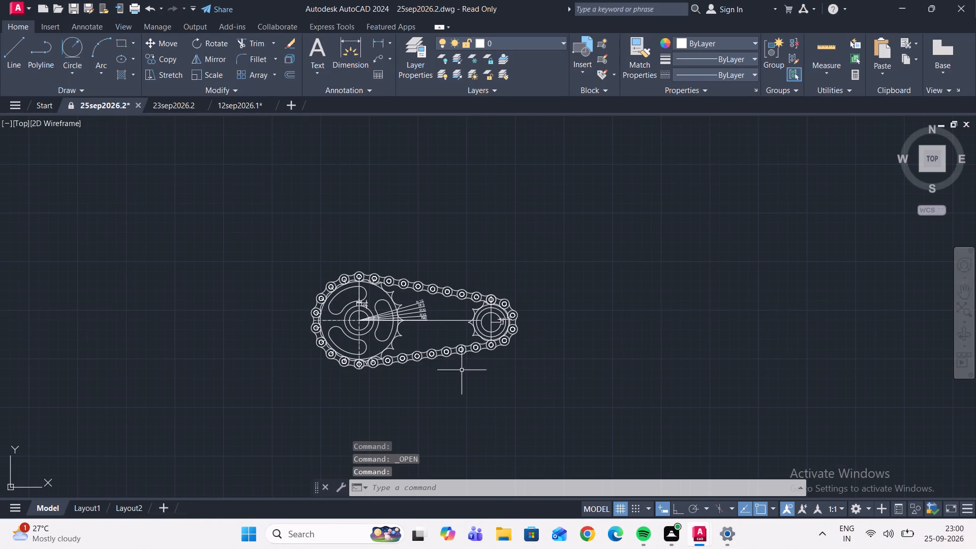
scroll(360, 332, "up", 3)
scroll(414, 347, "down", 2)
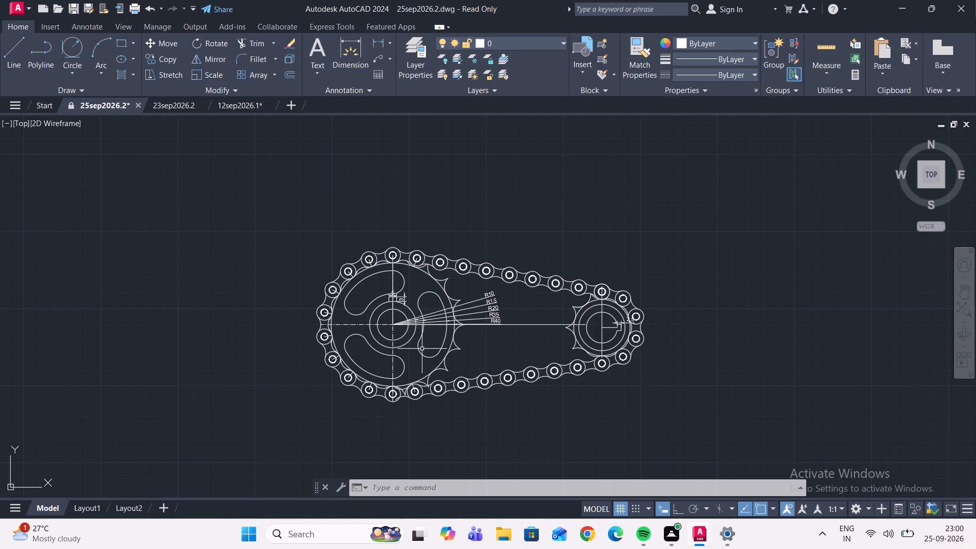
scroll(600, 340, "up", 2)
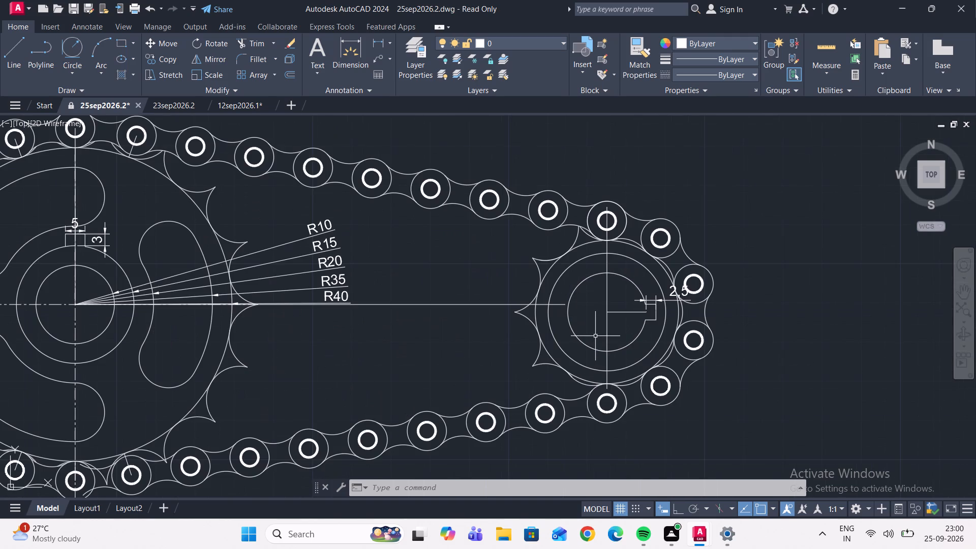
scroll(554, 383, "up", 2)
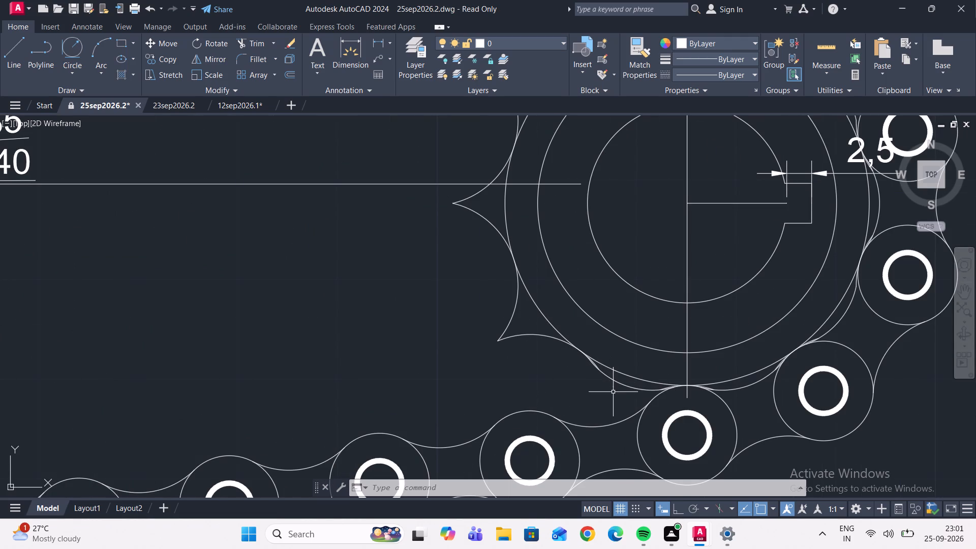
scroll(516, 386, "up", 2)
scroll(517, 385, "down", 3)
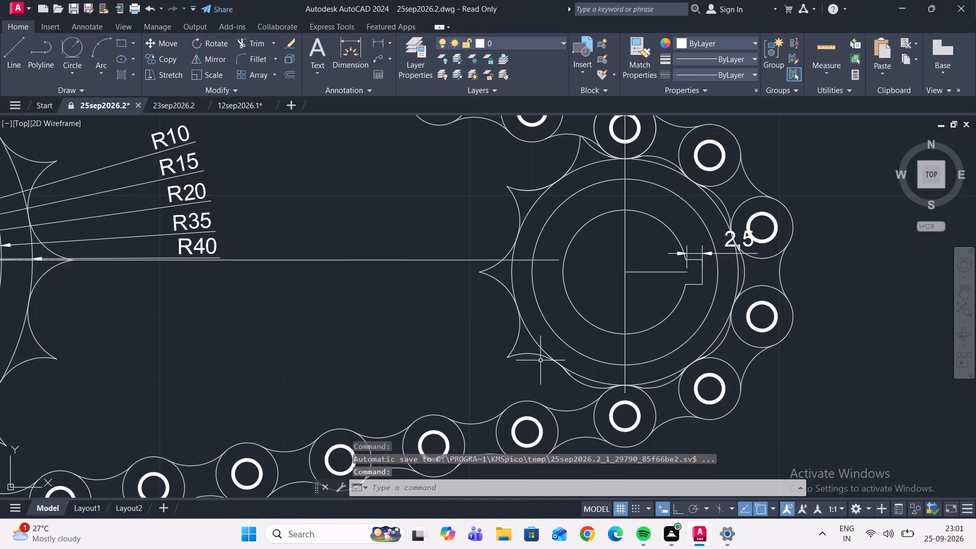
scroll(593, 356, "down", 1)
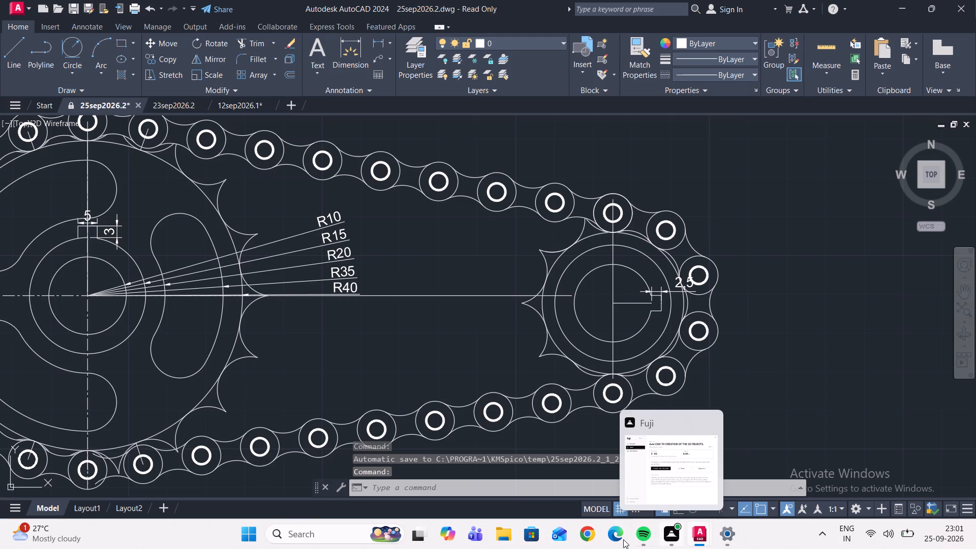
scroll(486, 336, "down", 2)
middle_click_drag(489, 339, 547, 341)
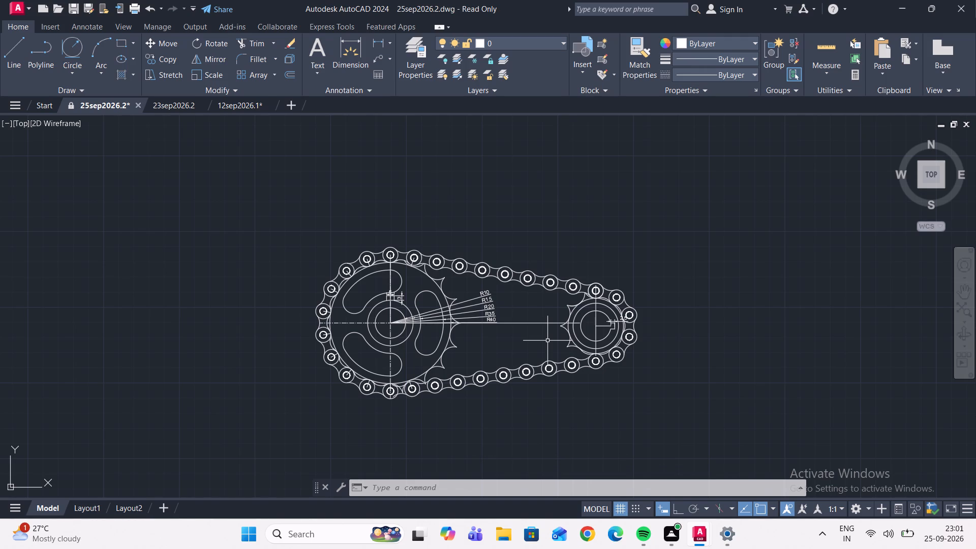
scroll(528, 341, "down", 1)
middle_click_drag(530, 360, 525, 350)
scroll(477, 358, "up", 2)
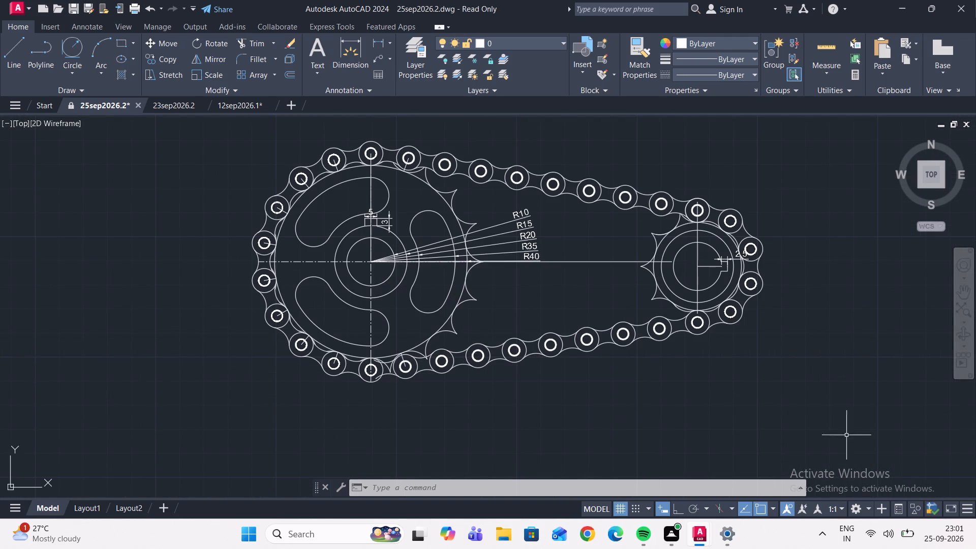
middle_click_drag(862, 436, 818, 439)
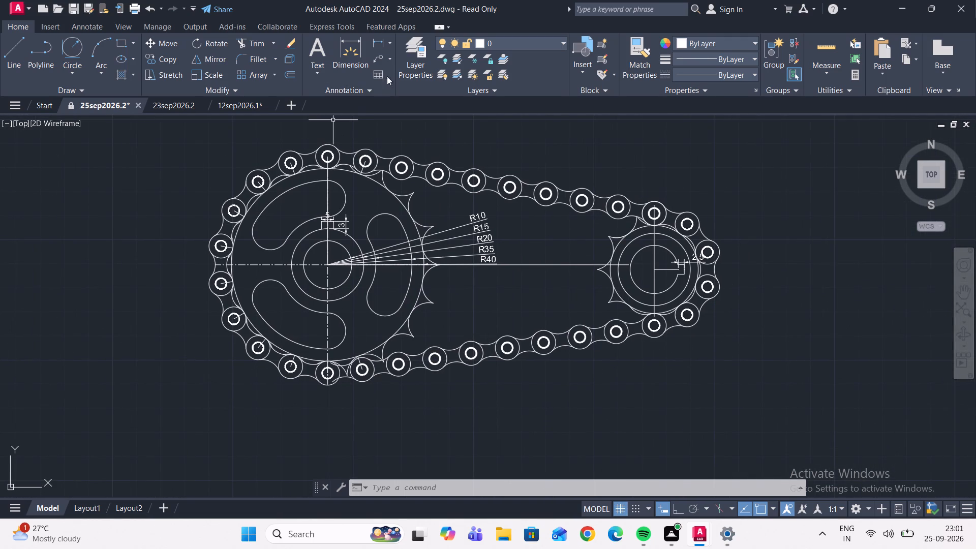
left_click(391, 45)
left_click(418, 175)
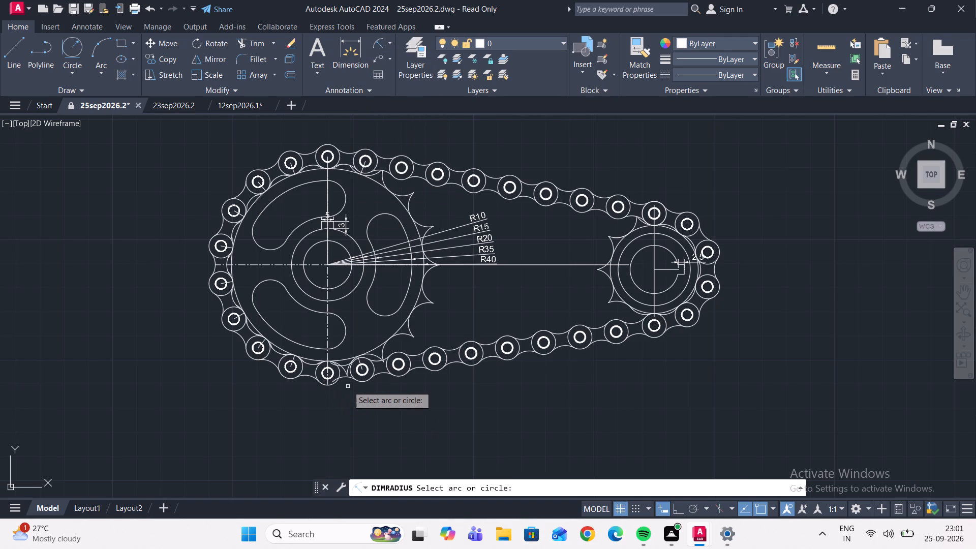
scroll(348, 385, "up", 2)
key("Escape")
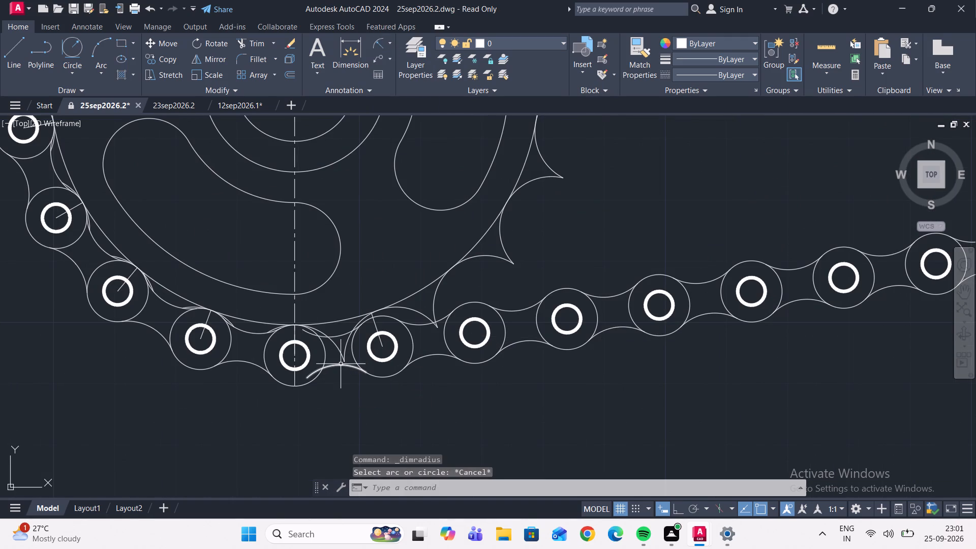
Erase the outer and inner link arcs between the roller on the large sprocket's vertical centreline at the bottom and the adjacent roller toward the small sprocket.
left_click(339, 365)
key("Delete")
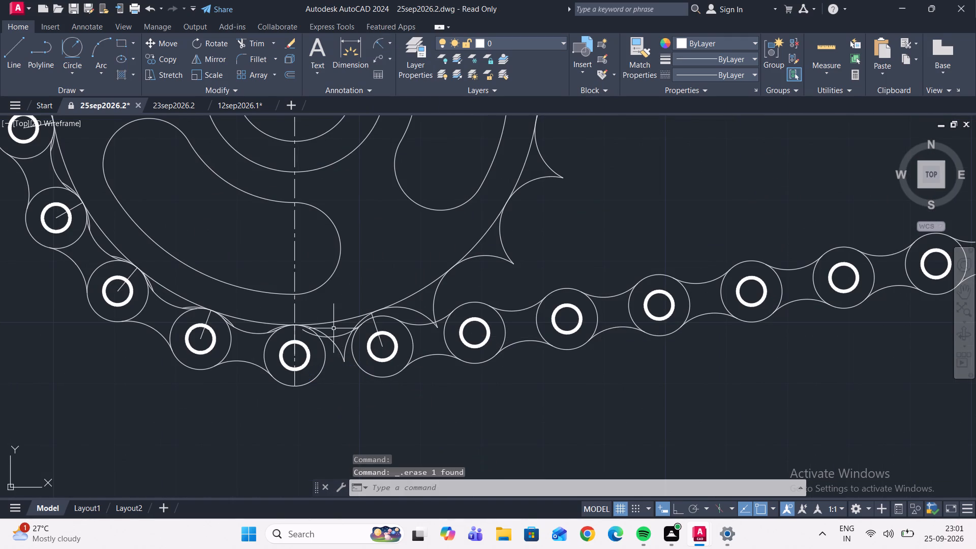
scroll(333, 333, "up", 1)
left_click(344, 338)
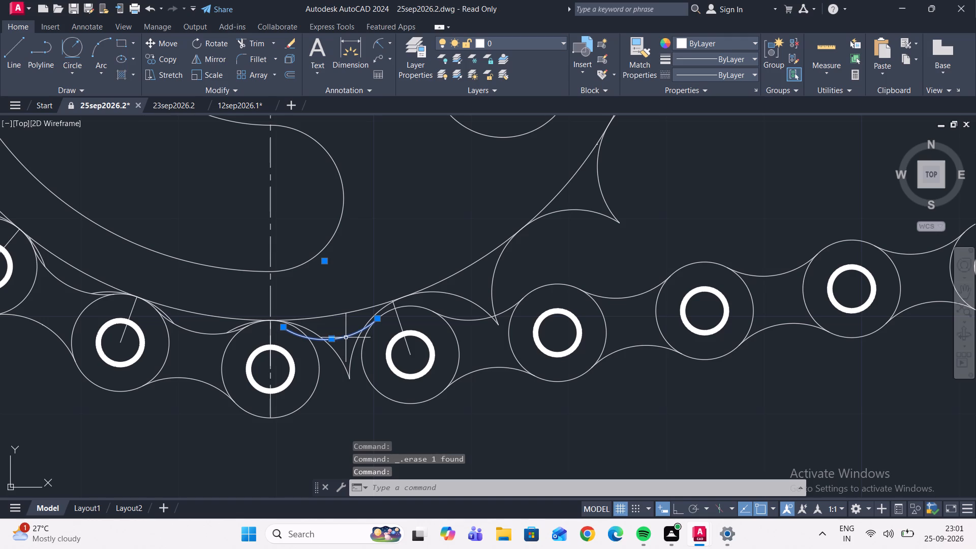
key("Delete")
Draw a radius 8 circle tangent to the outer side of those two bottom rollers and trim it to the connecting link arc.
left_click(73, 46)
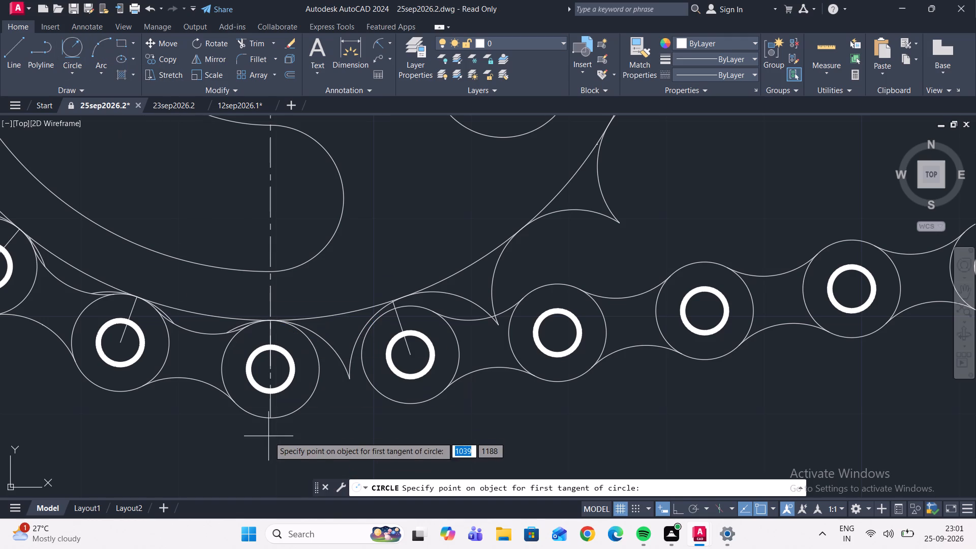
left_click(293, 410)
left_click(394, 400)
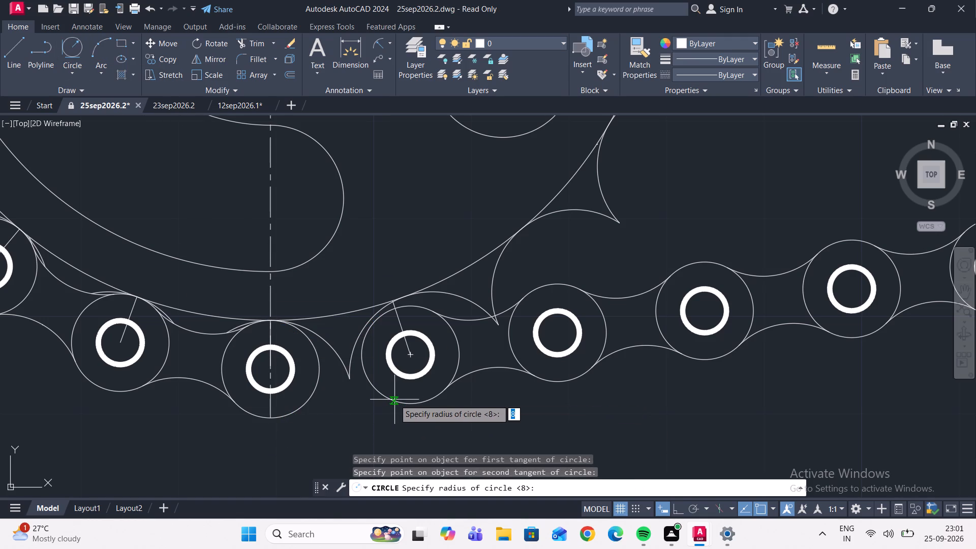
key("Return")
scroll(349, 298, "down", 1)
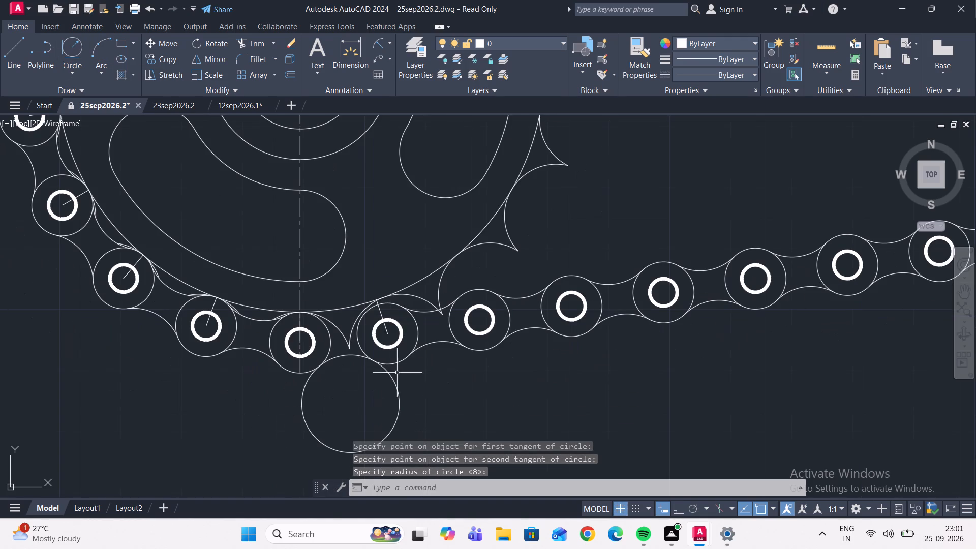
left_click(258, 43)
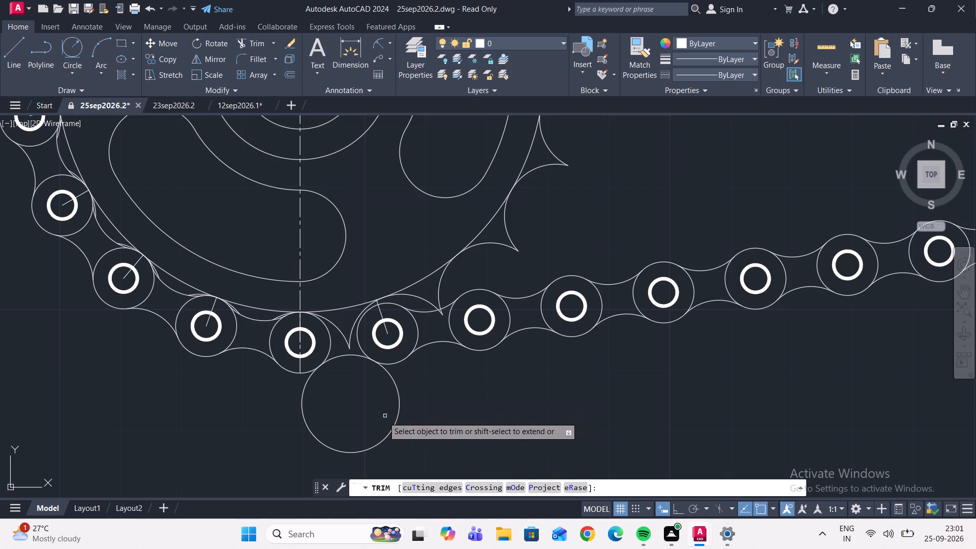
left_click_drag(381, 417, 403, 435)
middle_click_drag(362, 394, 363, 422)
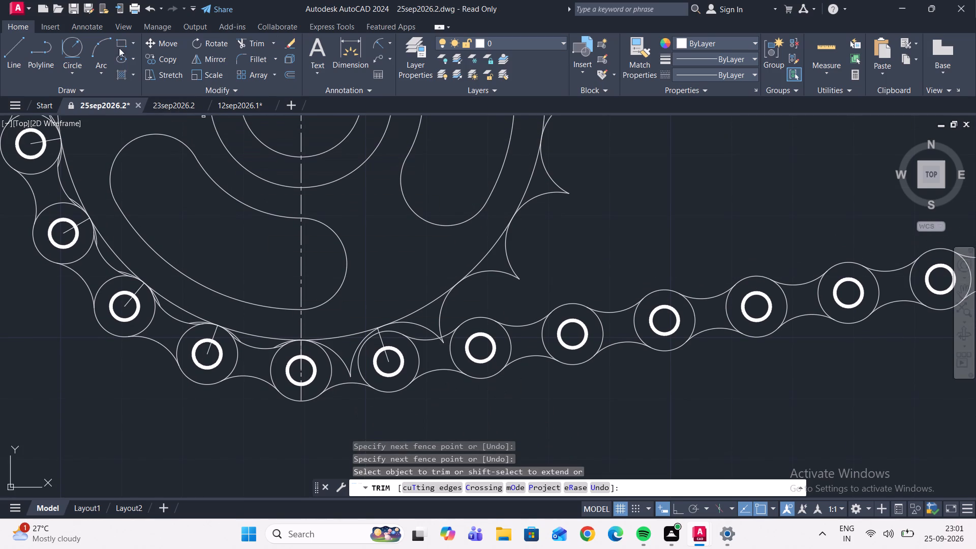
Draw a radius 8 circle tangent to the sprocket-facing side of the two bottom rollers whose outer link arc was just redrawn.
left_click(71, 46)
scroll(322, 362, "up", 3)
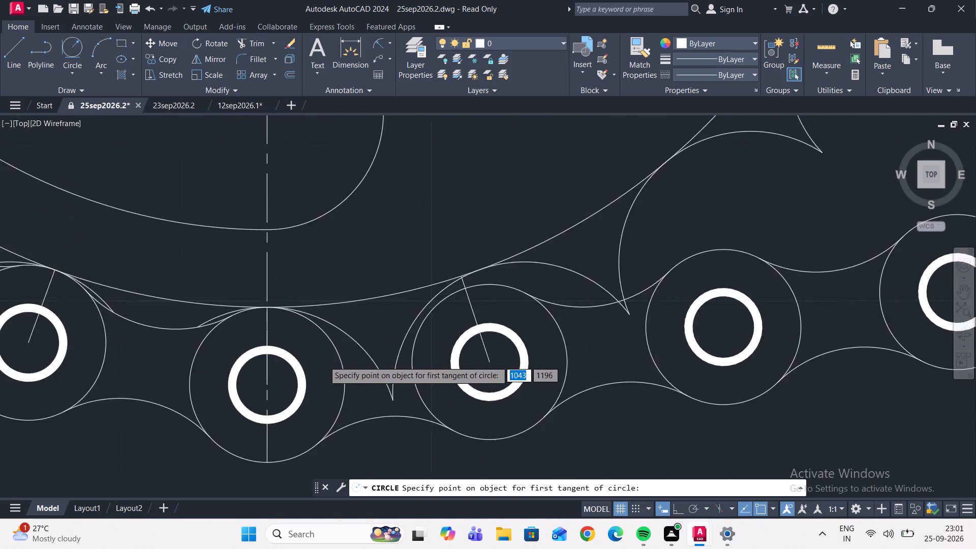
left_click(334, 334)
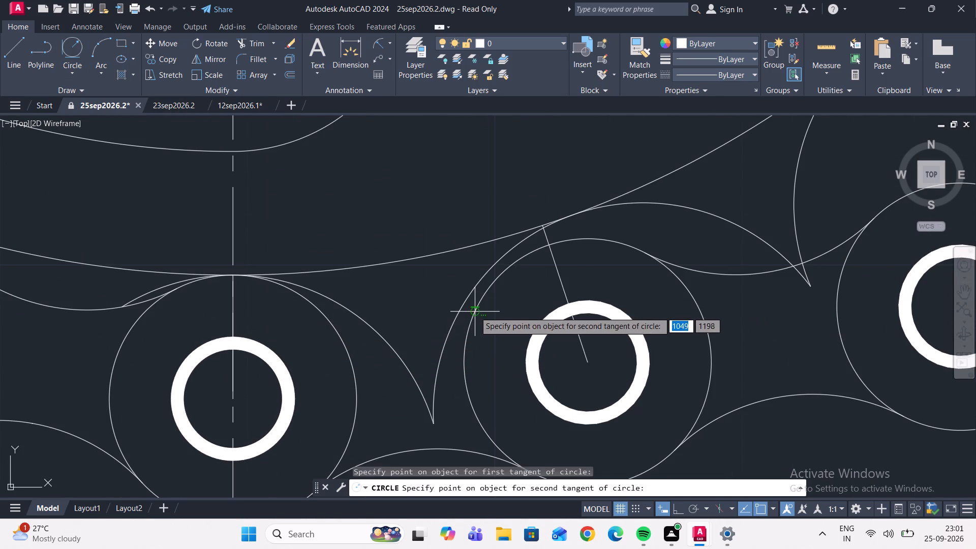
left_click(475, 312)
key("Return")
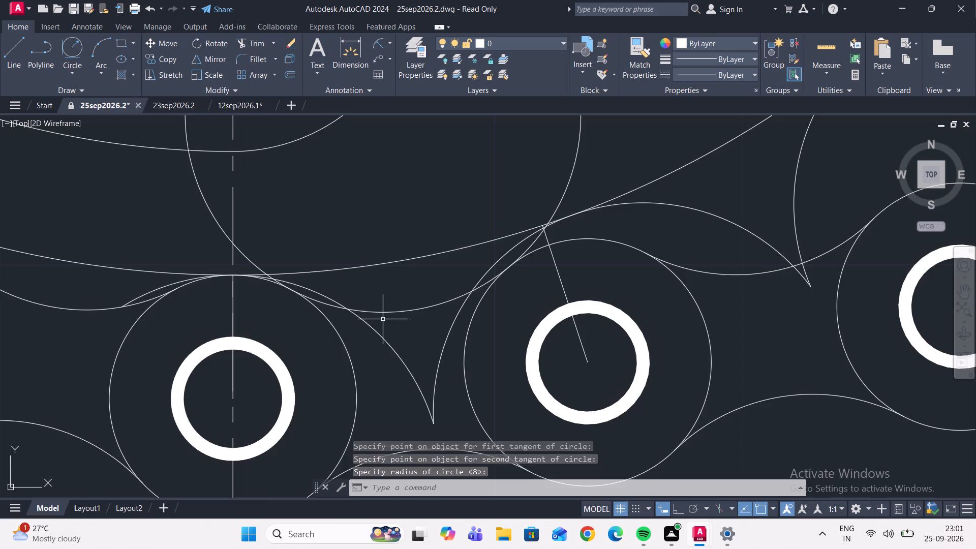
Trim away the upper part of the new circle inside the large sprocket, down to the sprocket's root circle.
middle_click_drag(383, 319, 380, 531)
left_click(272, 51)
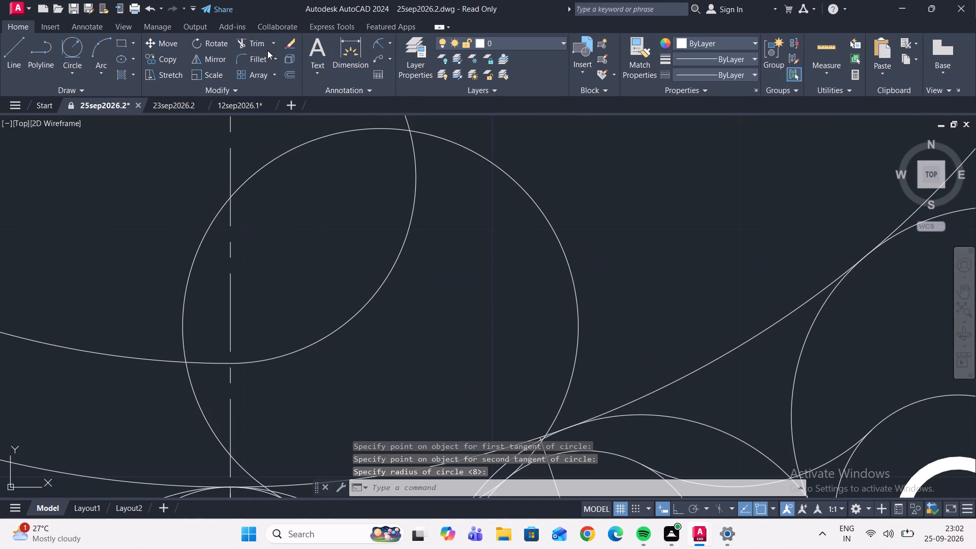
left_click(259, 46)
left_click_drag(321, 168, 283, 148)
left_click_drag(220, 245, 207, 243)
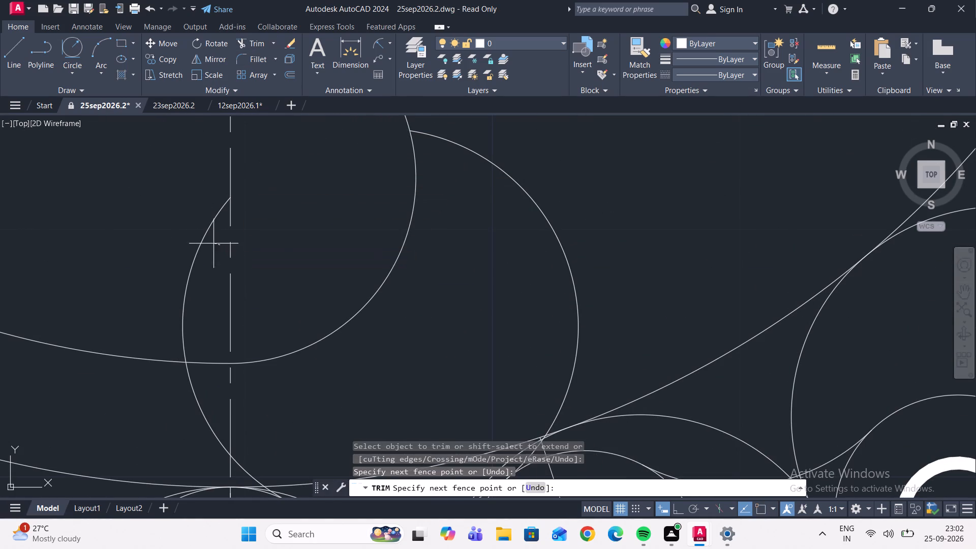
left_click_drag(207, 243, 178, 247)
left_click_drag(498, 252, 627, 237)
scroll(627, 232, "down", 2)
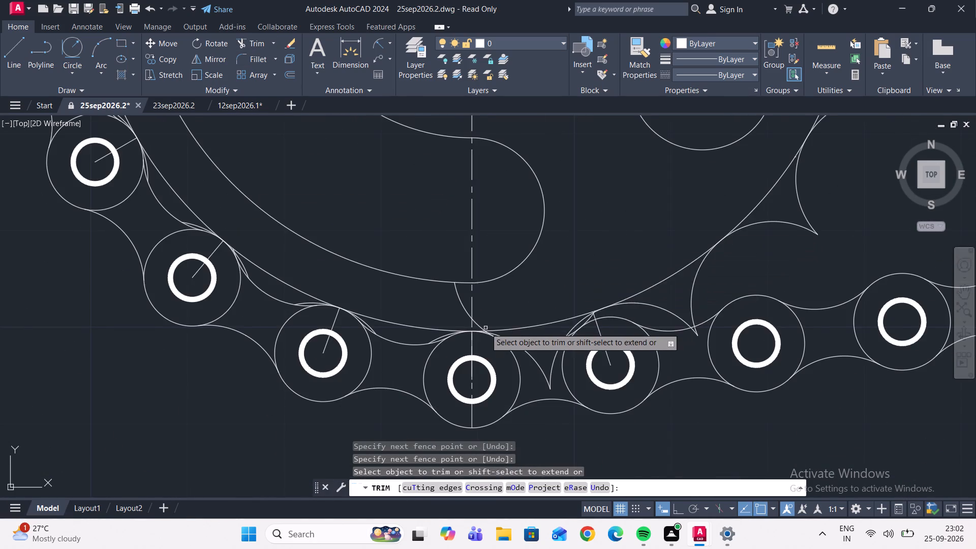
scroll(485, 328, "up", 2)
left_click_drag(472, 321, 462, 328)
left_click_drag(420, 245, 406, 277)
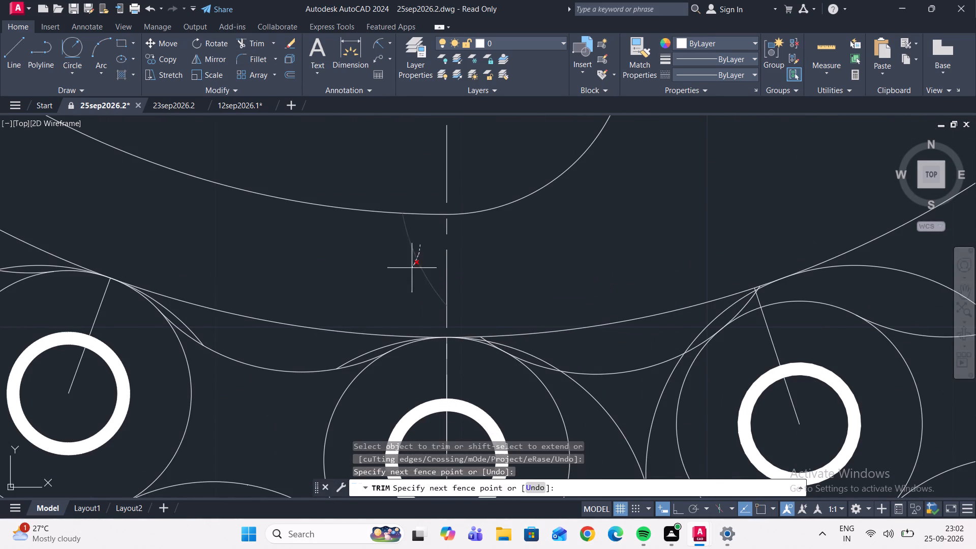
left_click_drag(406, 277, 385, 291)
Trim the circle's leftover ends beyond both roller tangent points, leaving only the inner link arc between the two bottom rollers.
scroll(481, 346, "up", 5)
left_click_drag(486, 296, 470, 301)
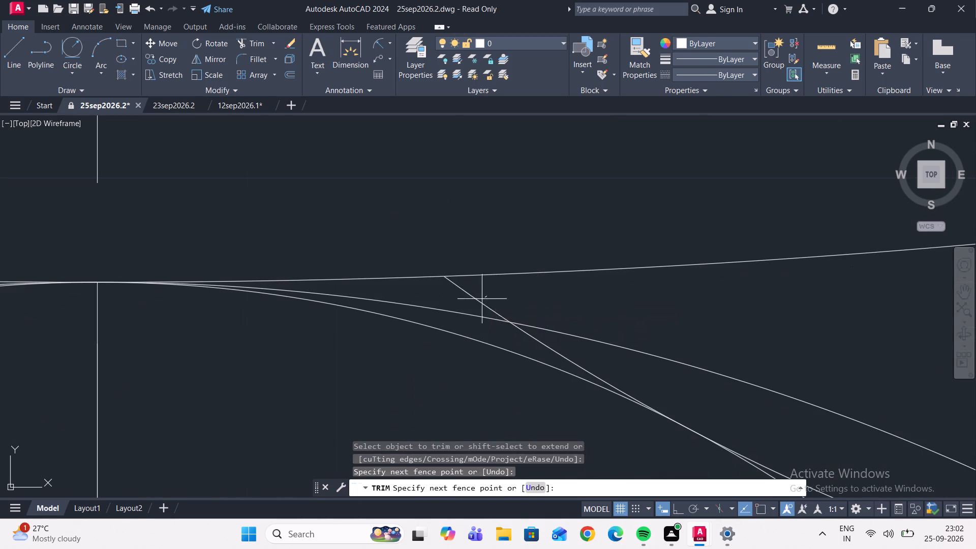
left_click_drag(470, 301, 439, 303)
left_click_drag(541, 344, 484, 329)
scroll(438, 193, "down", 3)
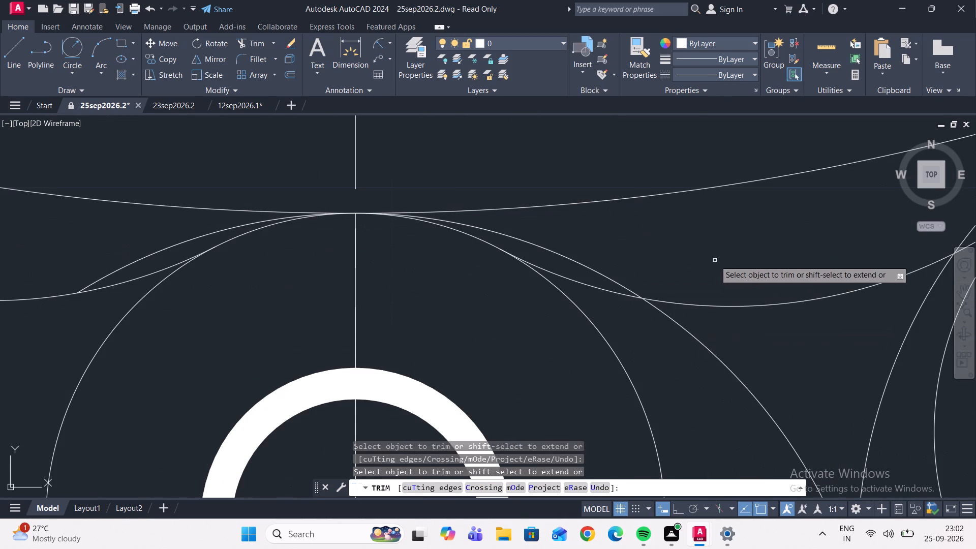
middle_click_drag(714, 253, 417, 271)
middle_click_drag(642, 184, 500, 245)
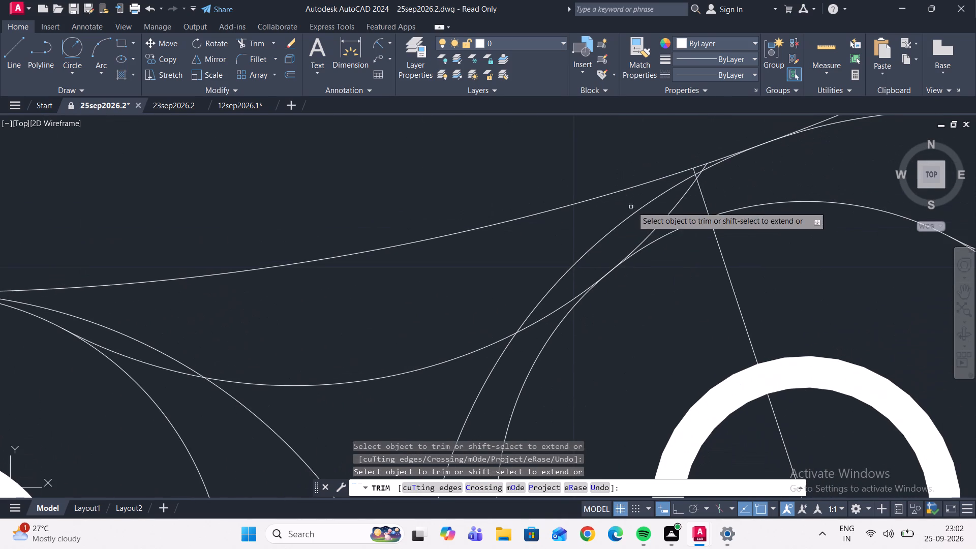
left_click_drag(681, 219, 660, 216)
middle_click_drag(725, 179, 669, 245)
scroll(654, 241, "up", 2)
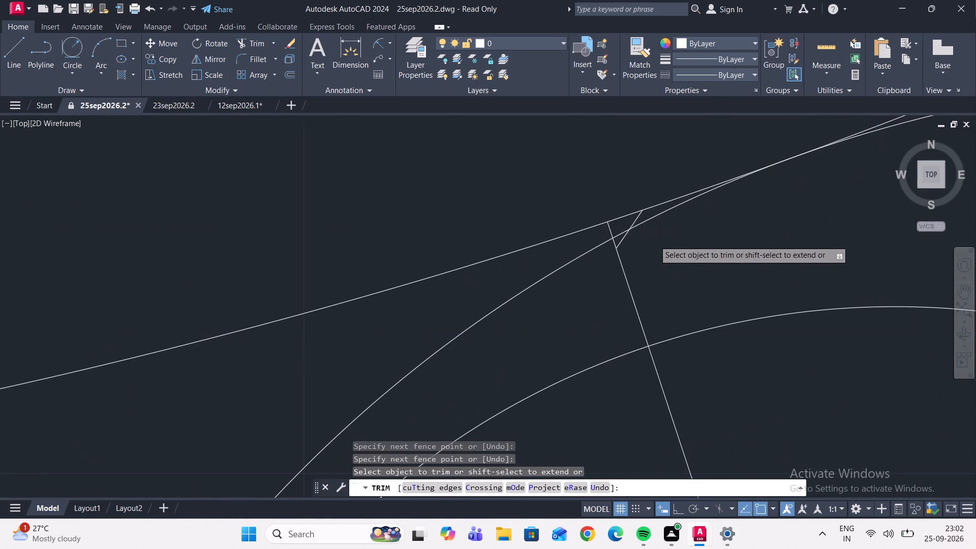
left_click(622, 237)
left_click(636, 218)
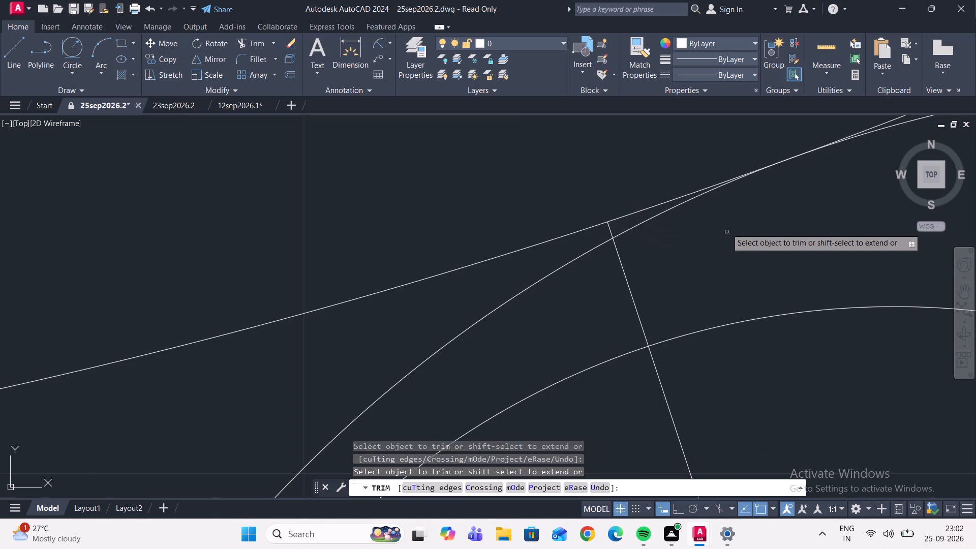
Trim the large sprocket's tooth tips back to the inner link arcs on both sides of the roller beside the bottom centreline roller.
scroll(729, 215, "down", 5)
left_click(660, 335)
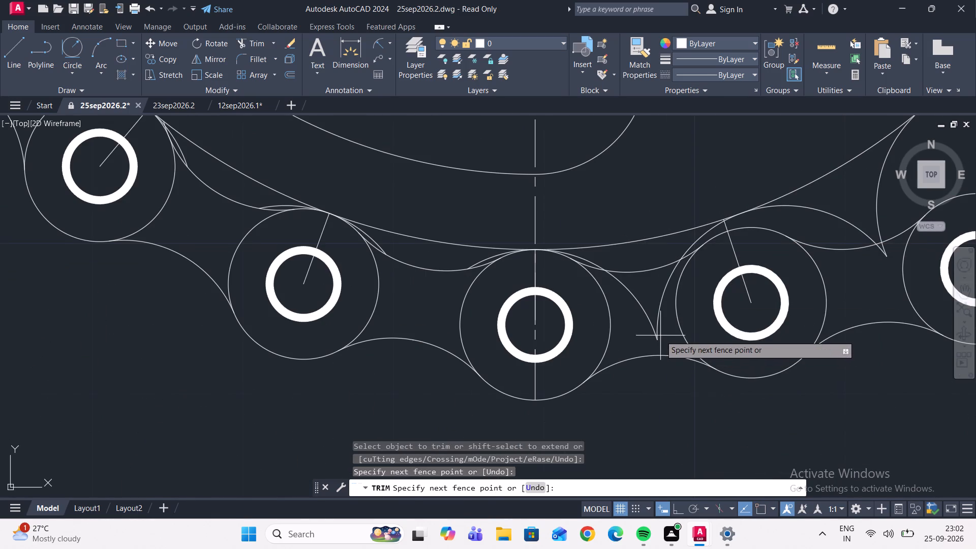
left_click(657, 322)
left_click_drag(657, 322, 646, 333)
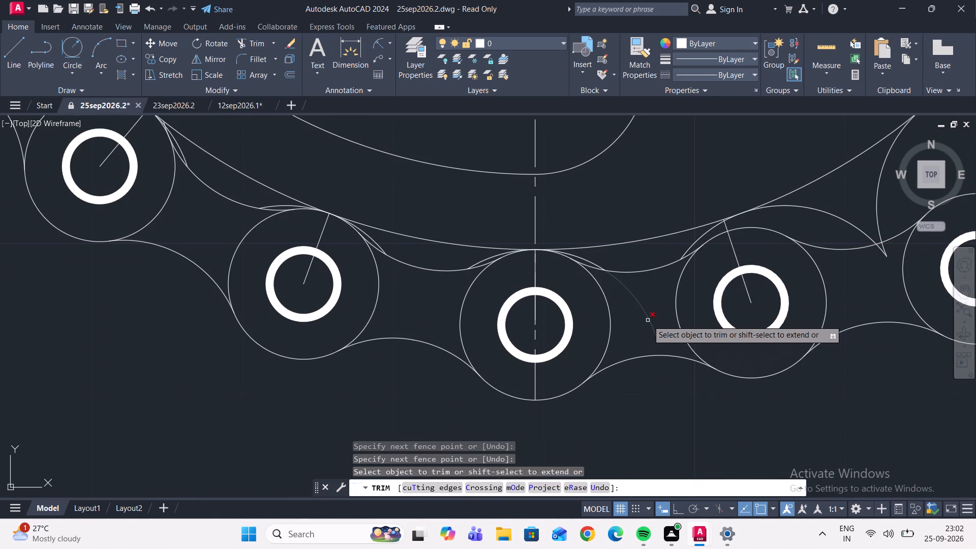
left_click_drag(648, 319, 651, 315)
scroll(651, 314, "down", 1)
scroll(796, 279, "up", 2)
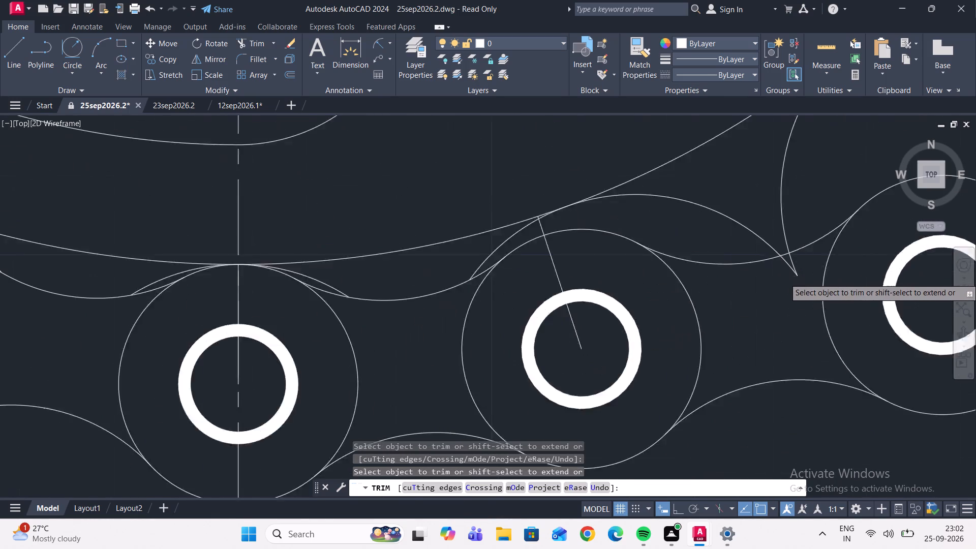
scroll(796, 278, "up", 1)
left_click(792, 271)
left_click(794, 262)
scroll(771, 307, "down", 3)
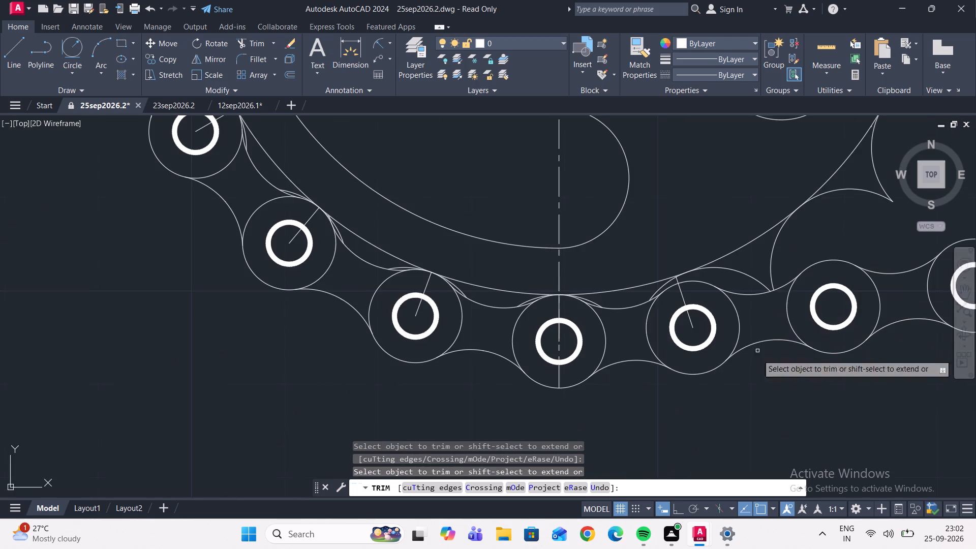
Inspect the chain's lower run and the links and teeth around the small sprocket.
middle_click_drag(797, 436, 575, 437)
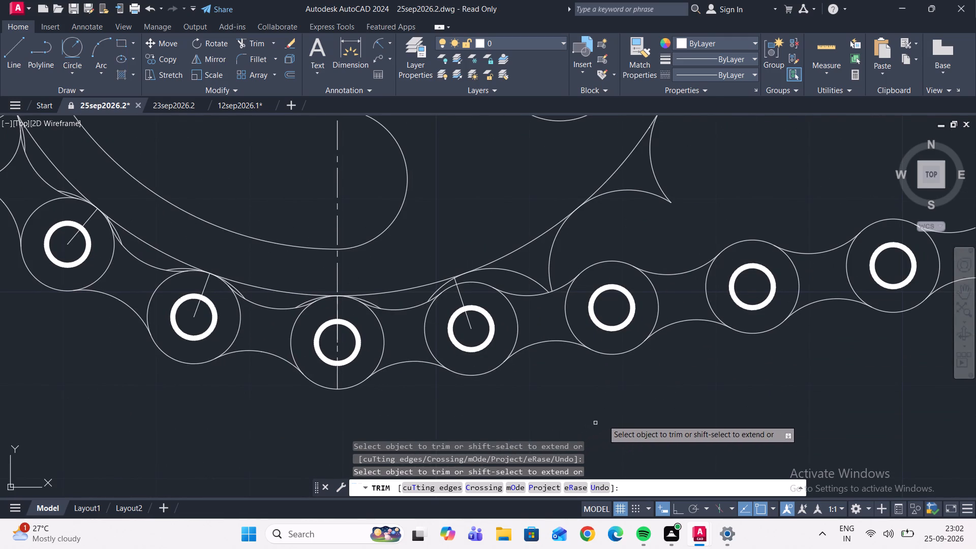
scroll(640, 385, "down", 2)
middle_click_drag(709, 384, 561, 408)
middle_click_drag(730, 380, 583, 413)
middle_click_drag(698, 410, 700, 435)
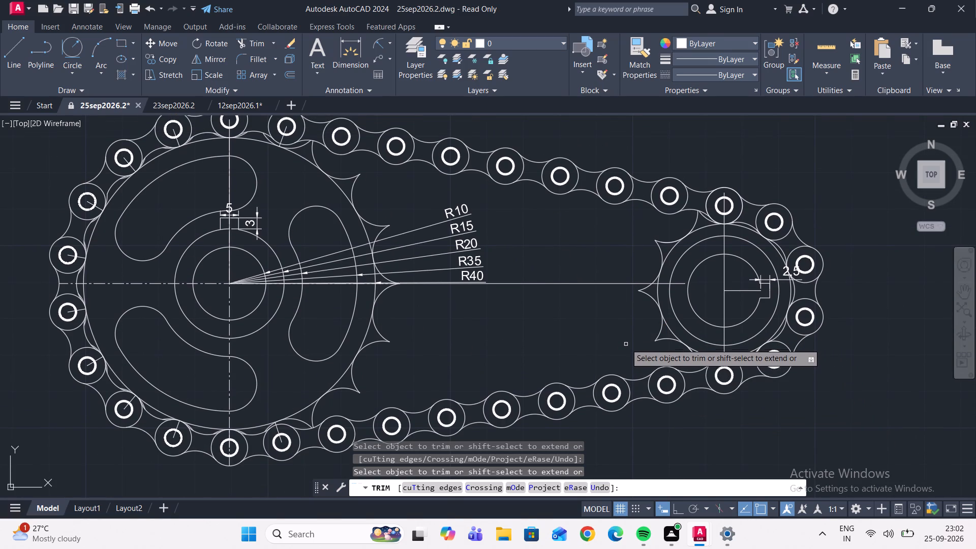
middle_click_drag(625, 329, 570, 360)
middle_click_drag(653, 325, 630, 353)
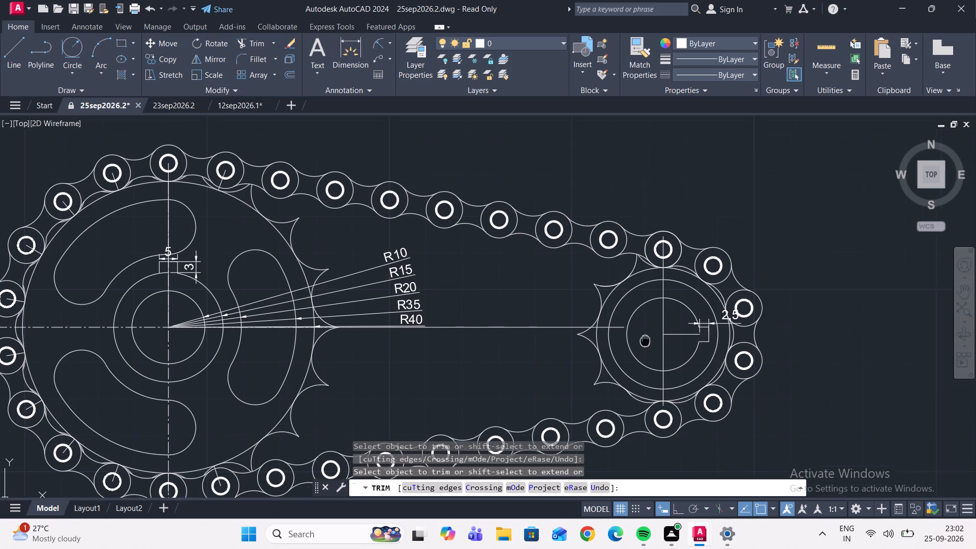
middle_click_drag(630, 353, 599, 365)
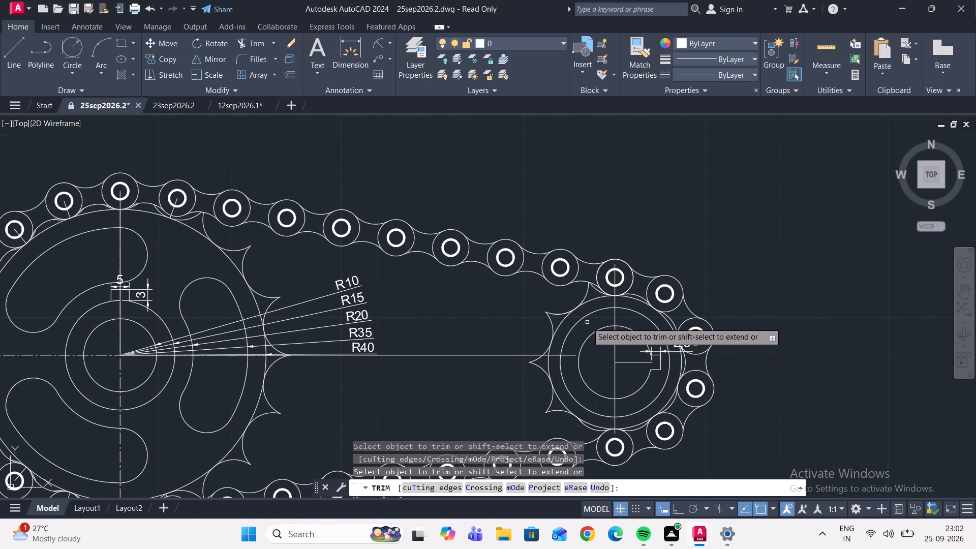
scroll(587, 322, "up", 1)
middle_click_drag(588, 324, 586, 357)
scroll(587, 353, "up", 1)
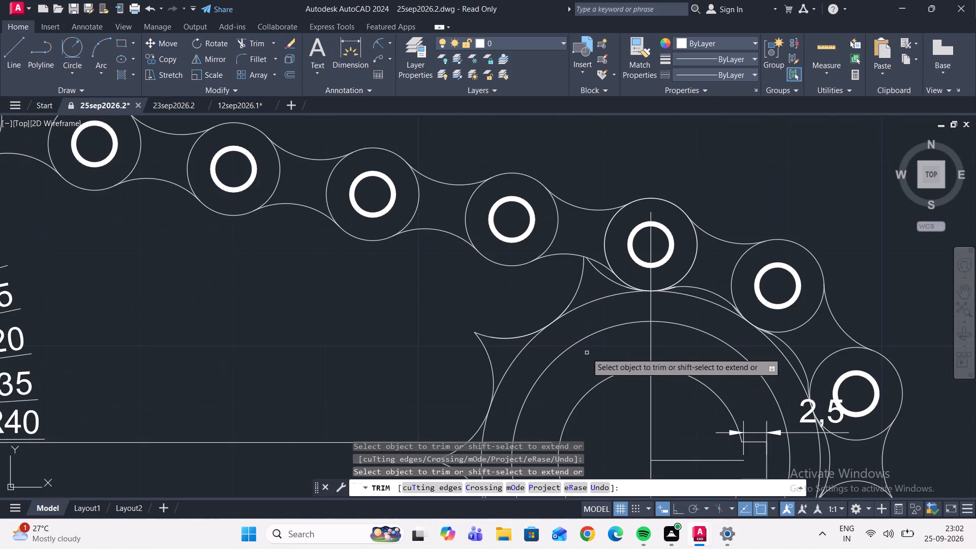
key("Escape")
scroll(586, 339, "down", 2)
middle_click_drag(598, 348, 598, 333)
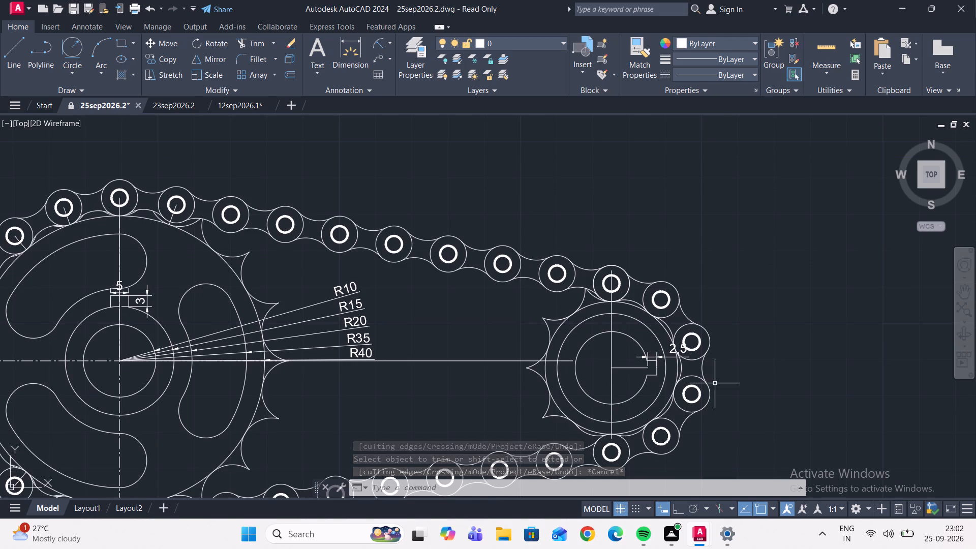
Erase the horizontal construction line running from the small sprocket's centre to its keyway.
scroll(658, 364, "up", 2)
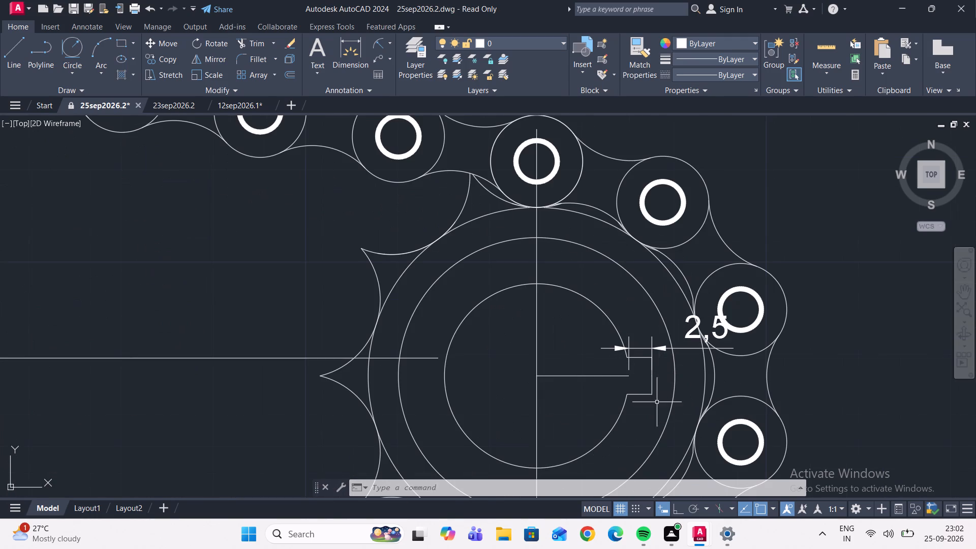
left_click(570, 377)
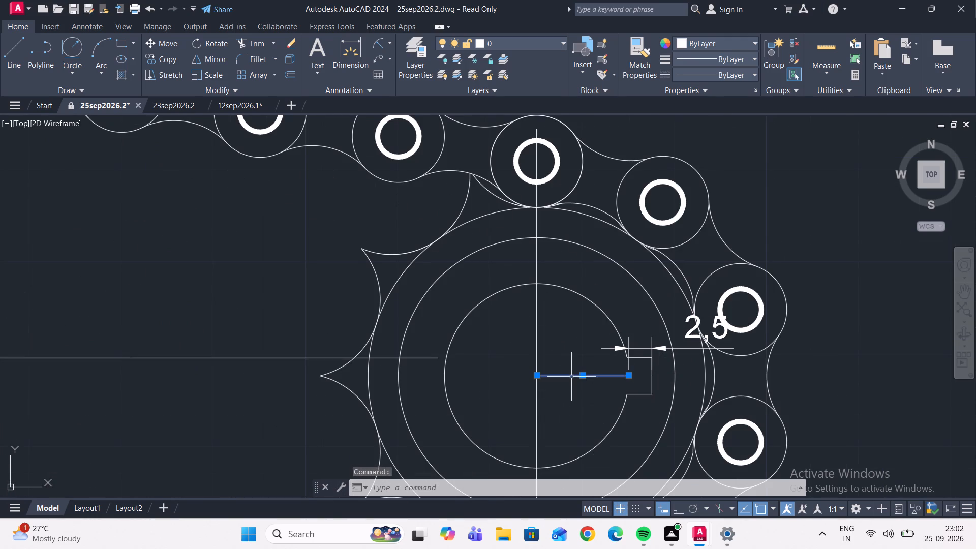
key("Delete")
Add a vertical linear dimension across the opening of the small sprocket's keyway, placed inside the bore.
left_click(390, 46)
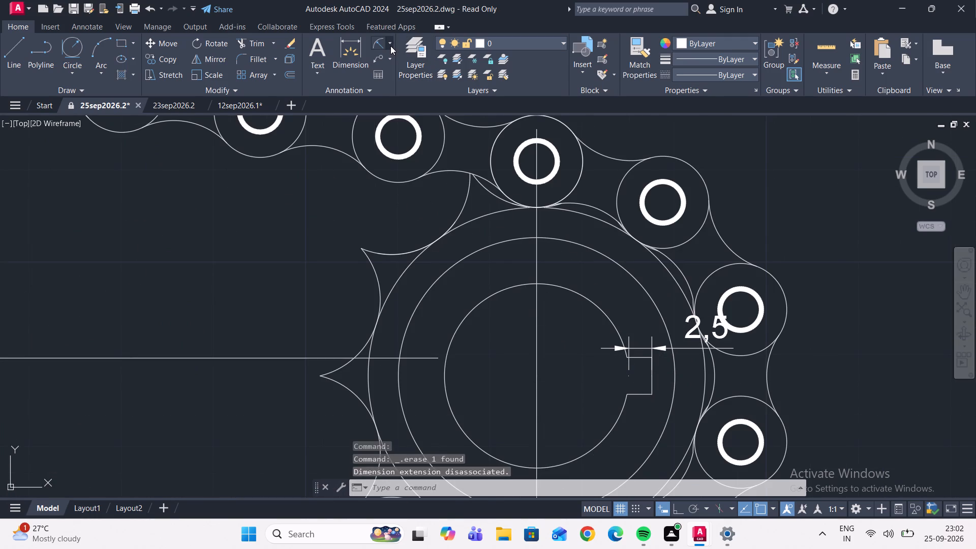
left_click(399, 67)
scroll(628, 362, "up", 2)
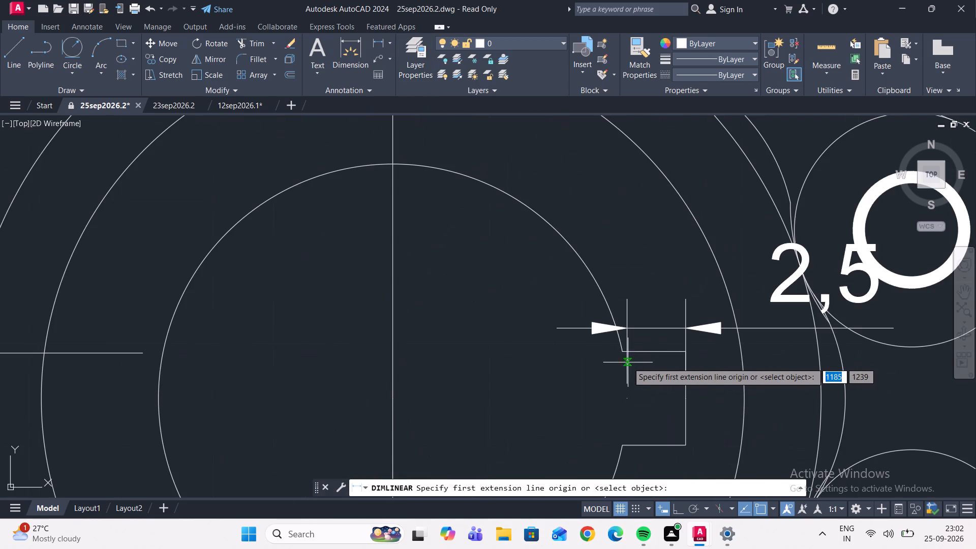
scroll(620, 349, "up", 3)
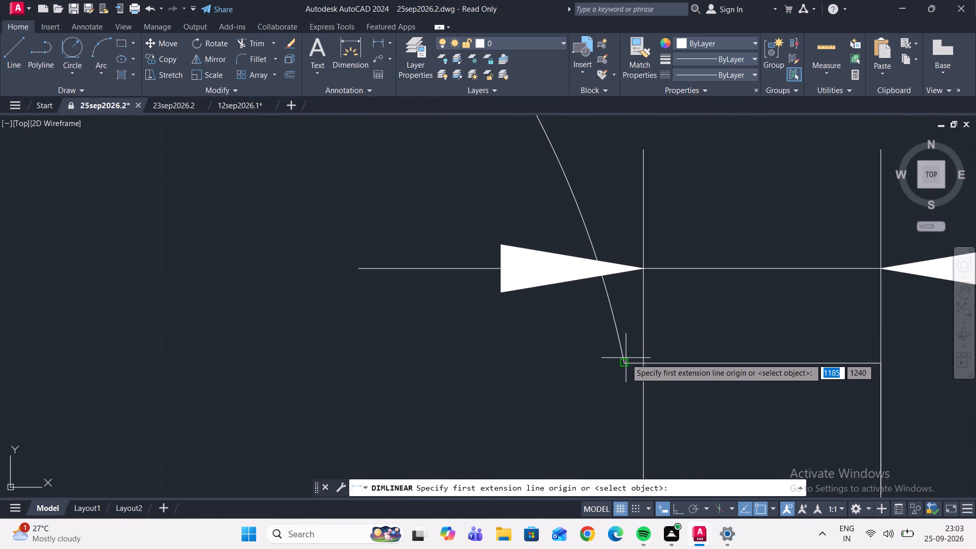
left_click(626, 359)
scroll(602, 275, "down", 3)
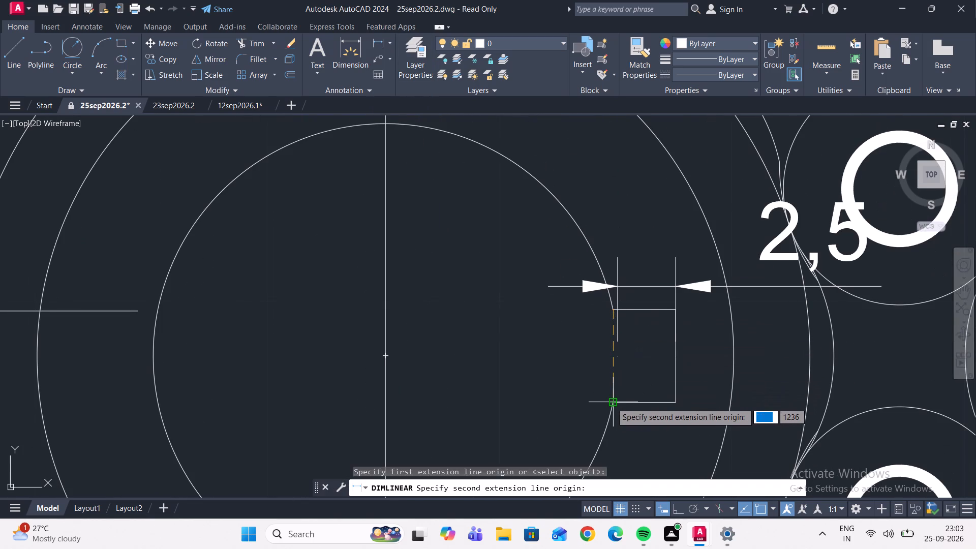
scroll(611, 412, "up", 2)
left_click(612, 386)
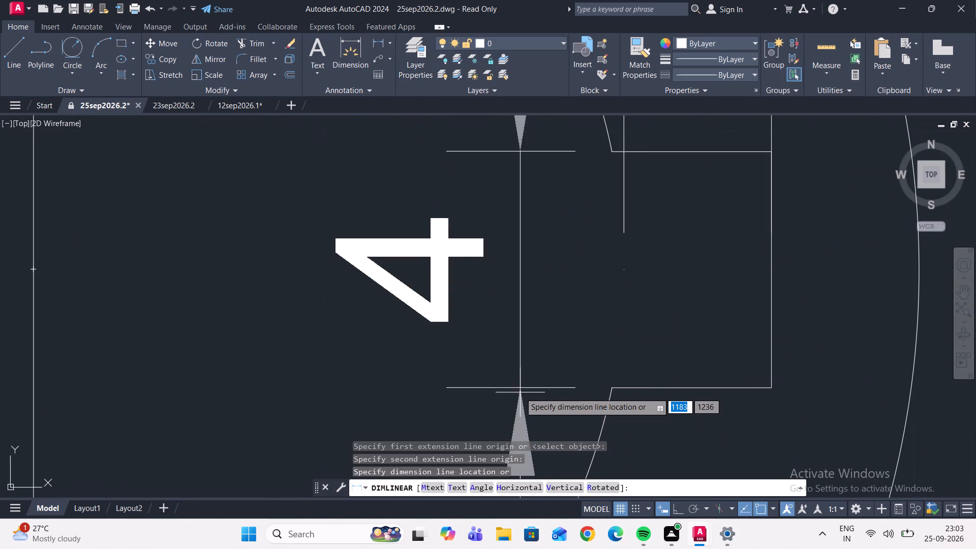
scroll(520, 391, "down", 3)
left_click(512, 394)
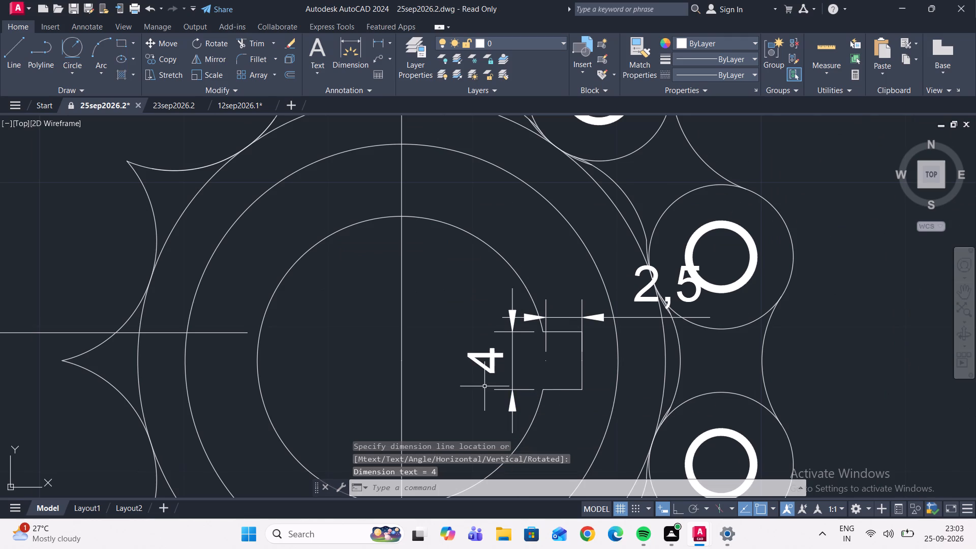
Add a radius dimension to the outer link arc between the two bottom rollers of the large sprocket, placed below the chain.
scroll(484, 386, "down", 3)
middle_click_drag(493, 395, 606, 357)
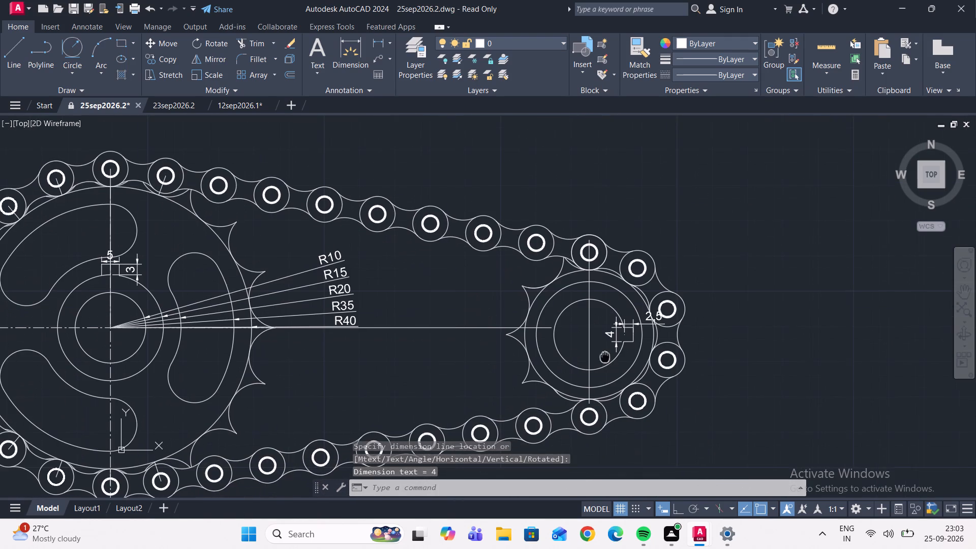
middle_click_drag(606, 357, 606, 356)
middle_click_drag(601, 271, 593, 278)
middle_click_drag(456, 345, 515, 225)
left_click(386, 45)
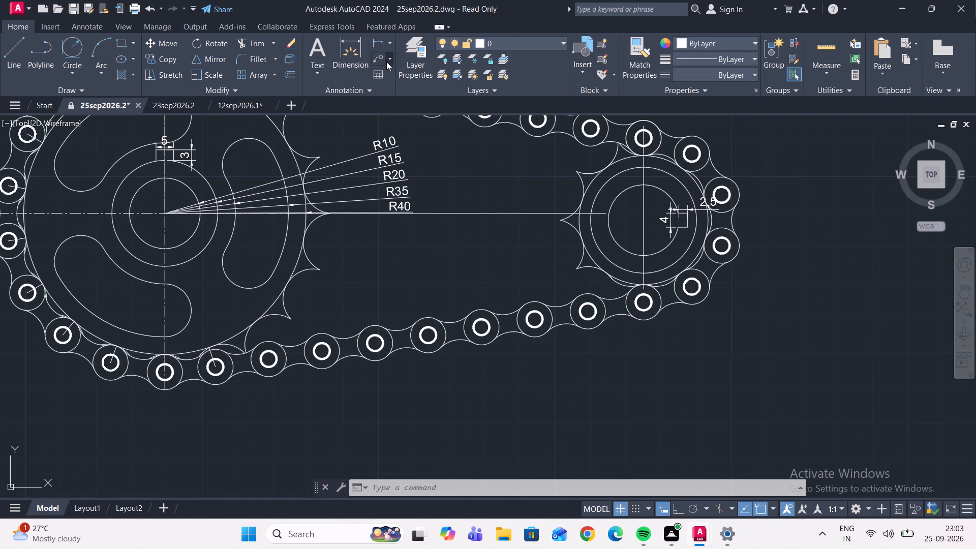
left_click(391, 44)
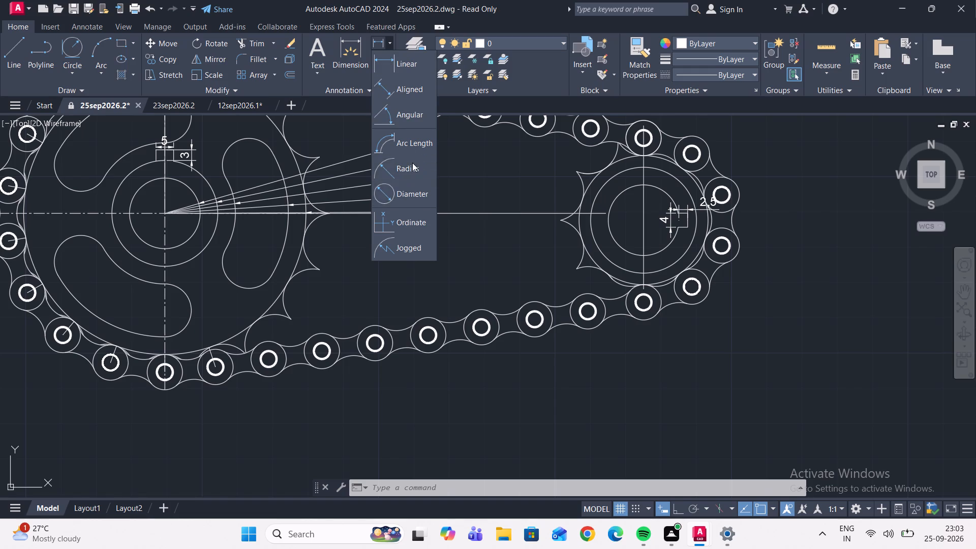
left_click(412, 163)
left_click(185, 382)
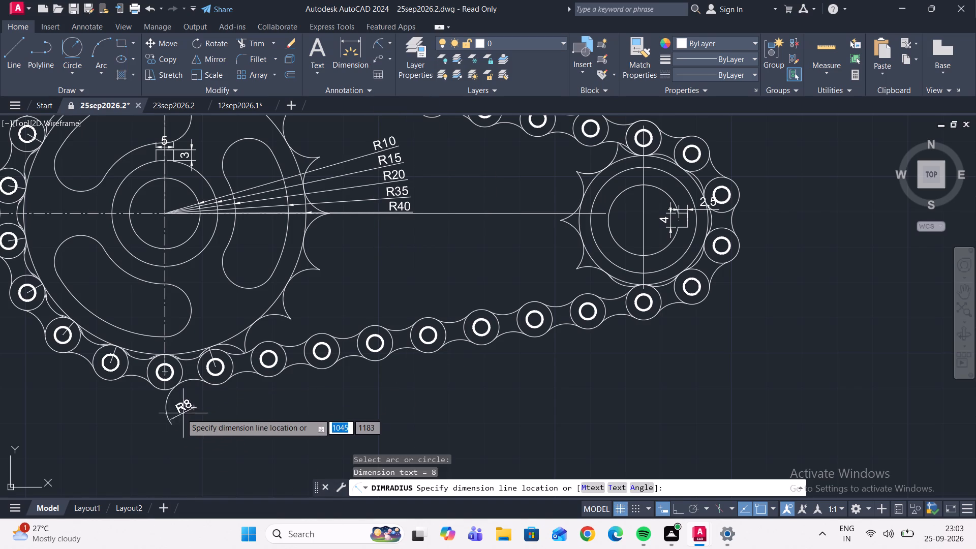
scroll(193, 387, "up", 2)
left_click(193, 383)
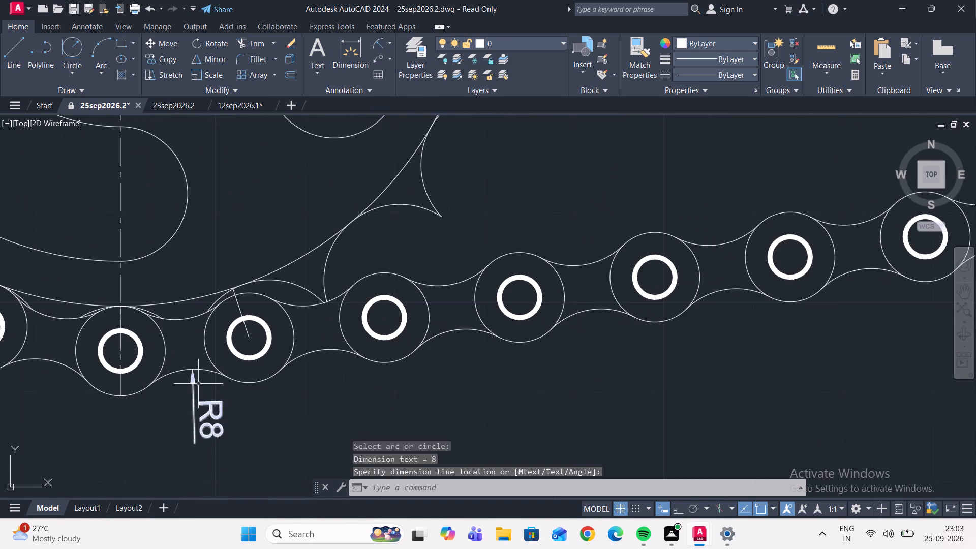
Place a multileader pointing to the ring of the large sprocket's bottom roller, with its landing below the chain.
scroll(353, 408, "down", 2)
middle_click_drag(398, 402, 286, 413)
middle_click_drag(190, 442, 232, 378)
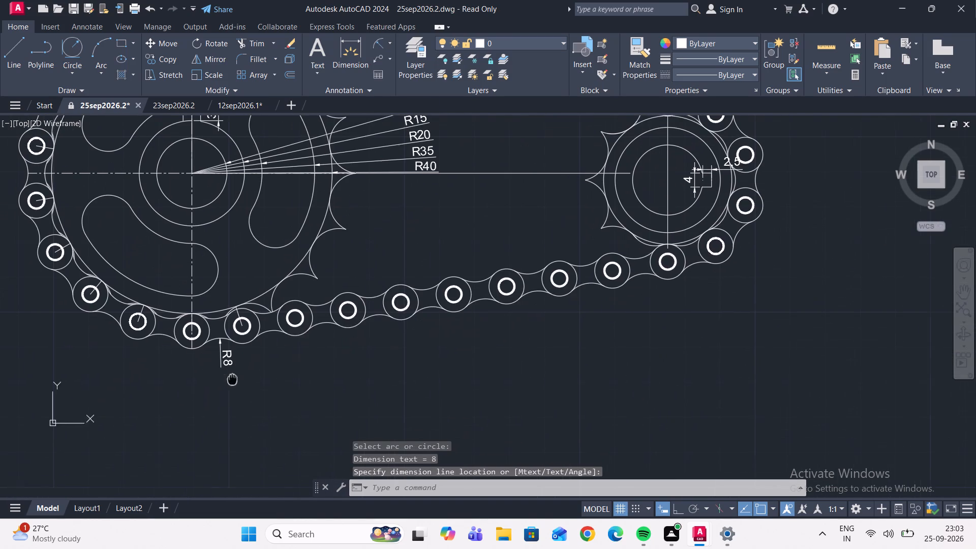
left_click(376, 58)
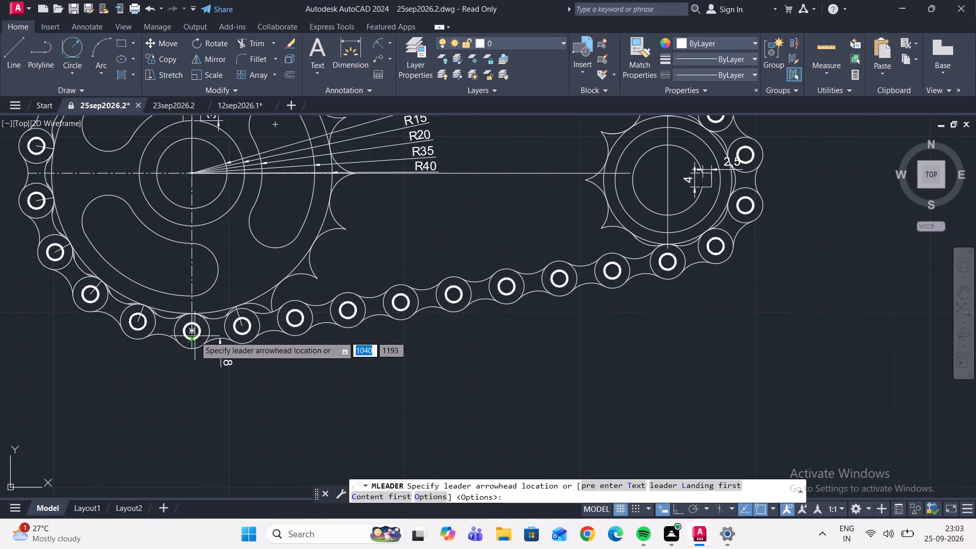
scroll(195, 337, "up", 3)
left_click(197, 339)
scroll(207, 414, "down", 3)
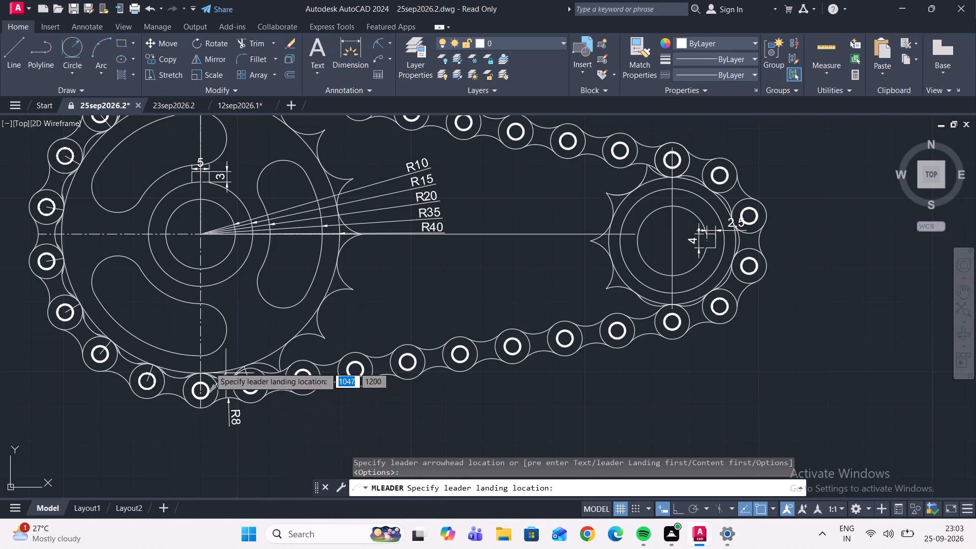
scroll(149, 464, "up", 2)
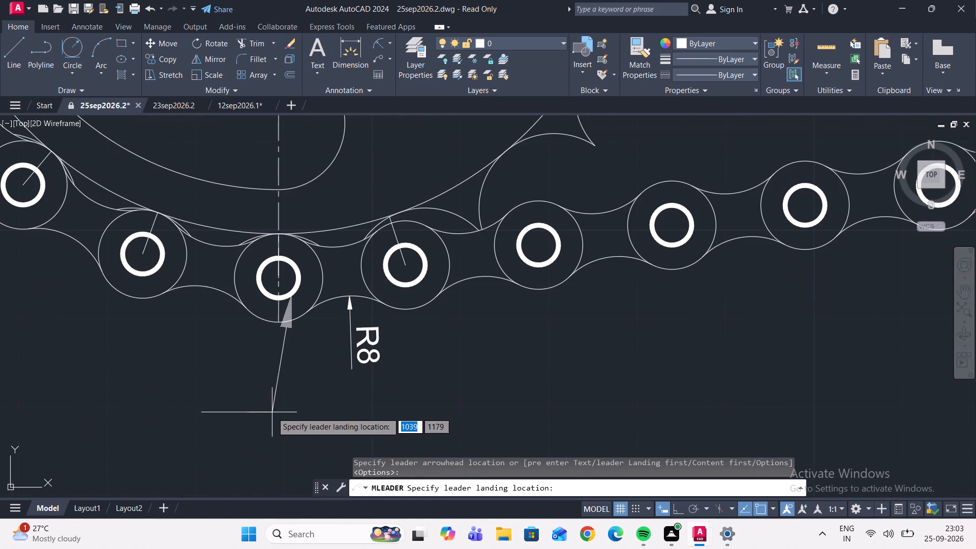
scroll(239, 440, "down", 3)
scroll(236, 446, "up", 2)
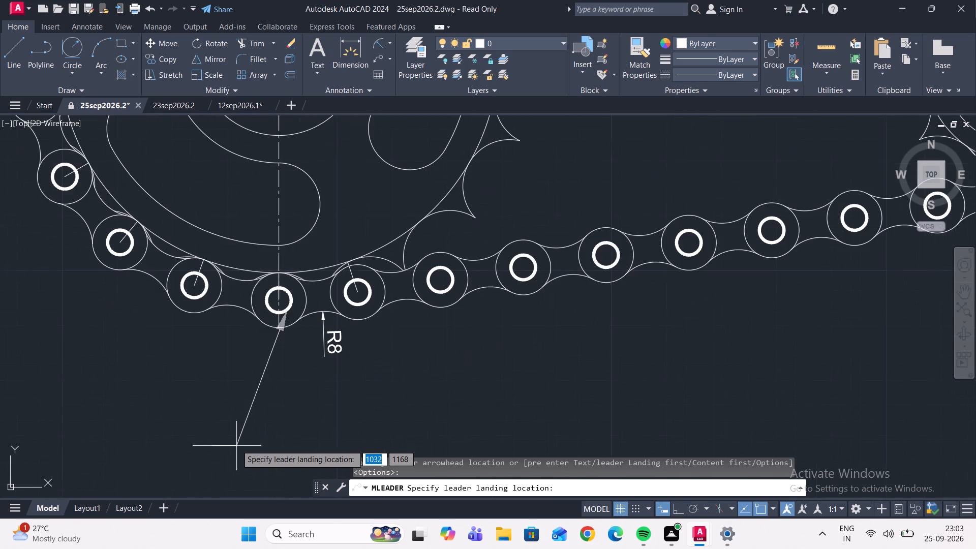
left_click(248, 425)
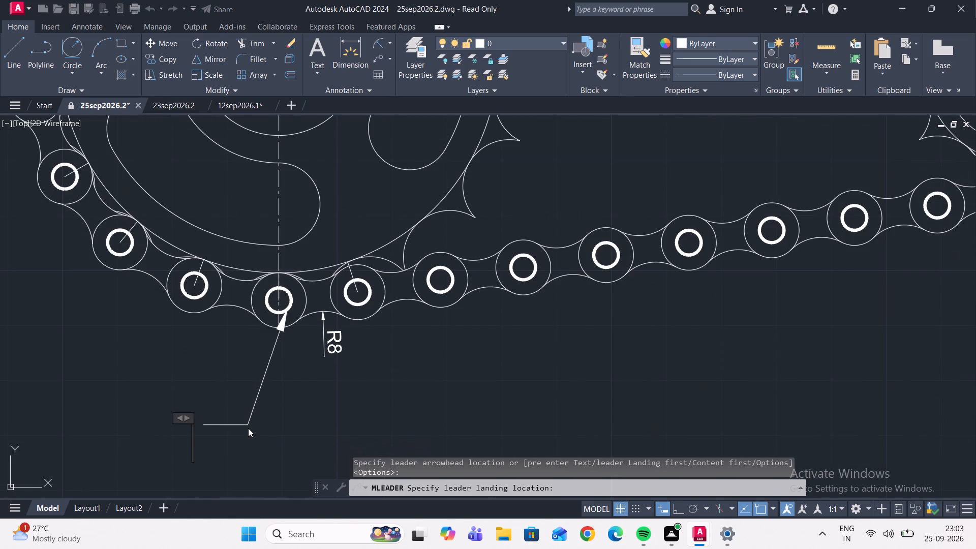
Enter the leader text DONUT Ø4 in capitals, with Ø5 on a second line, using the diameter symbol.
type("donut")
key("BackSpace")
key("BackSpace")
key("BackSpace")
key("BackSpace")
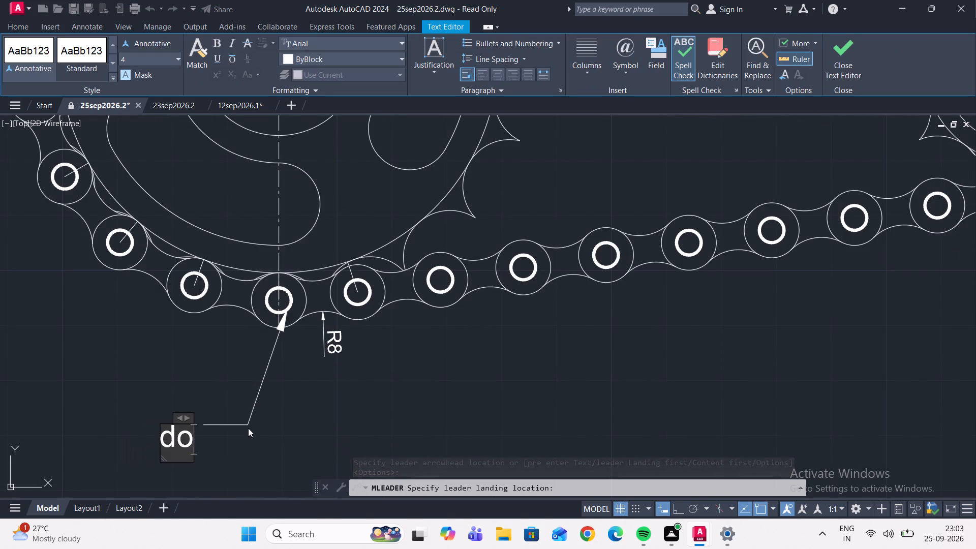
key("BackSpace")
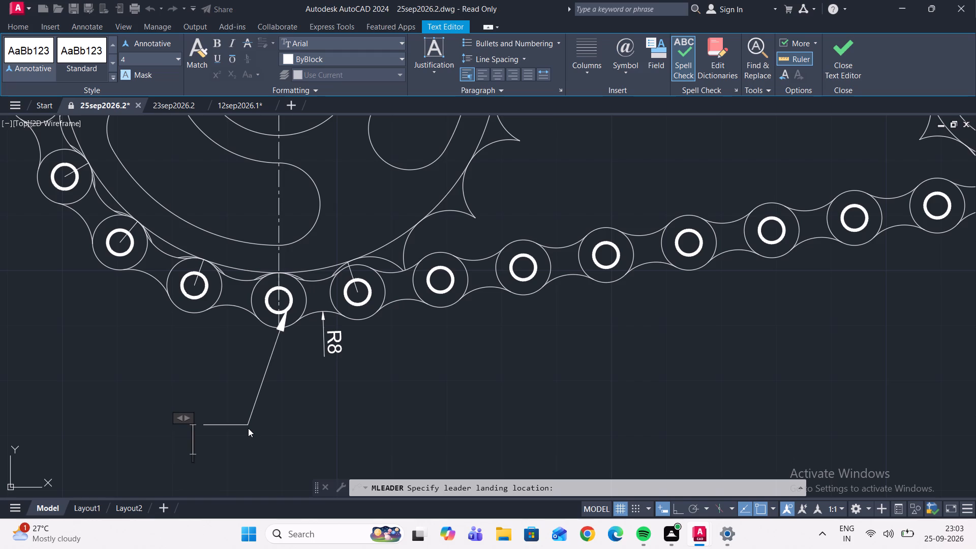
type("DONUT")
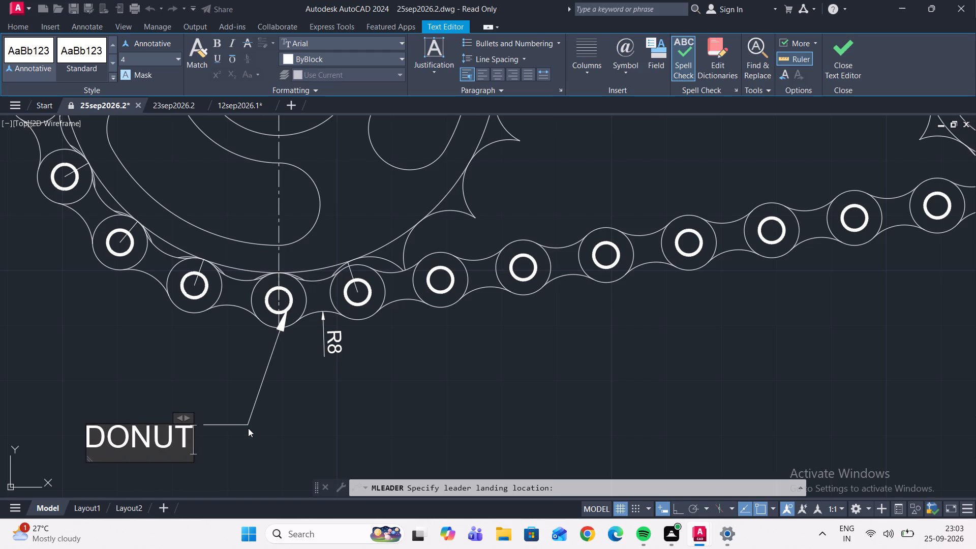
key("space")
left_click(621, 73)
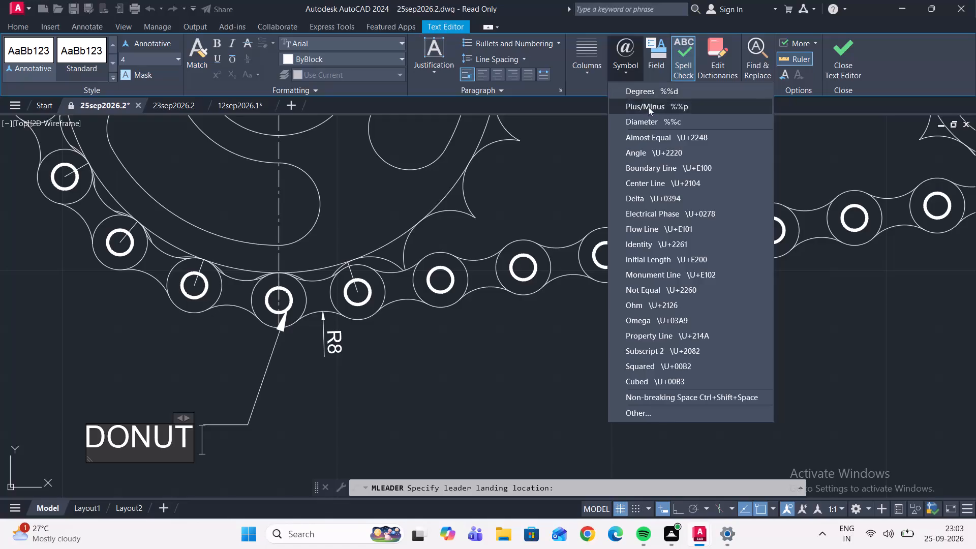
left_click(656, 119)
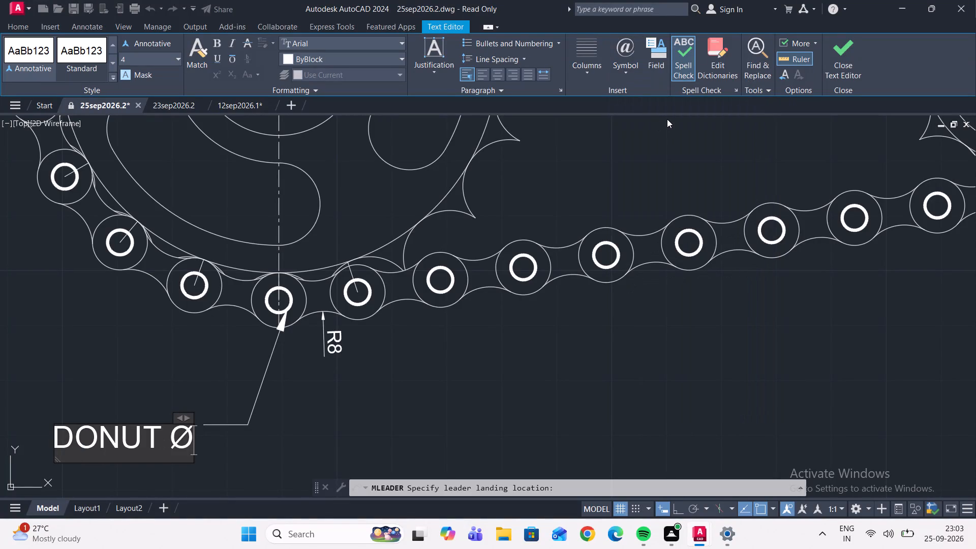
key("4")
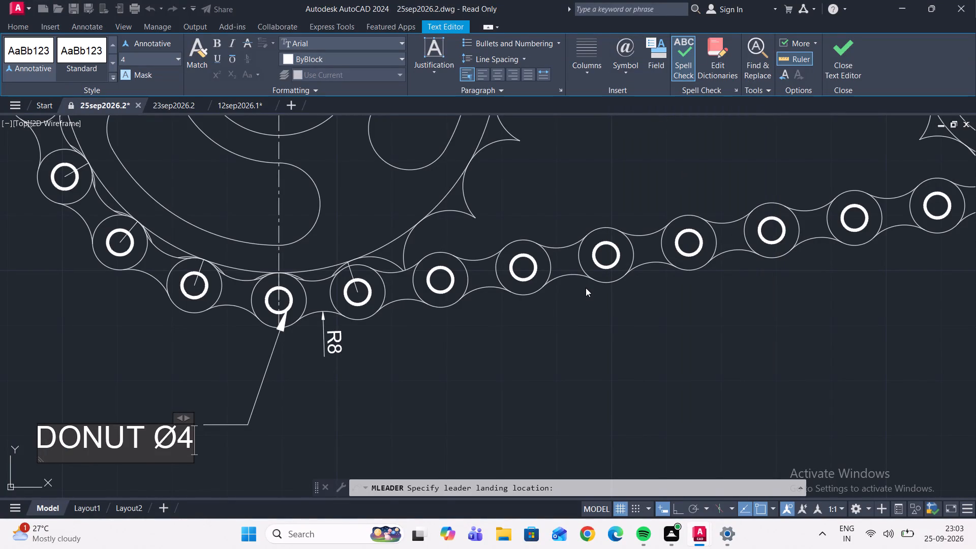
key("Return")
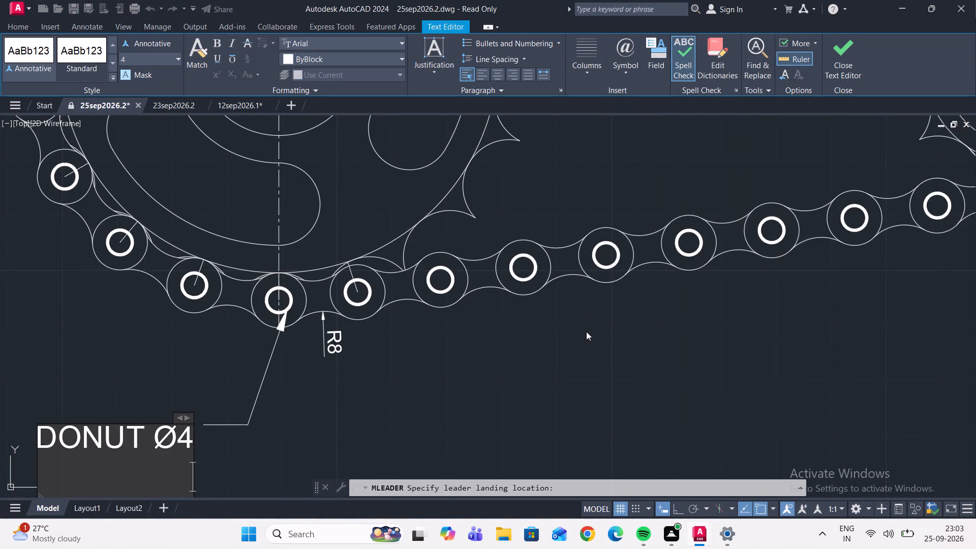
left_click(624, 72)
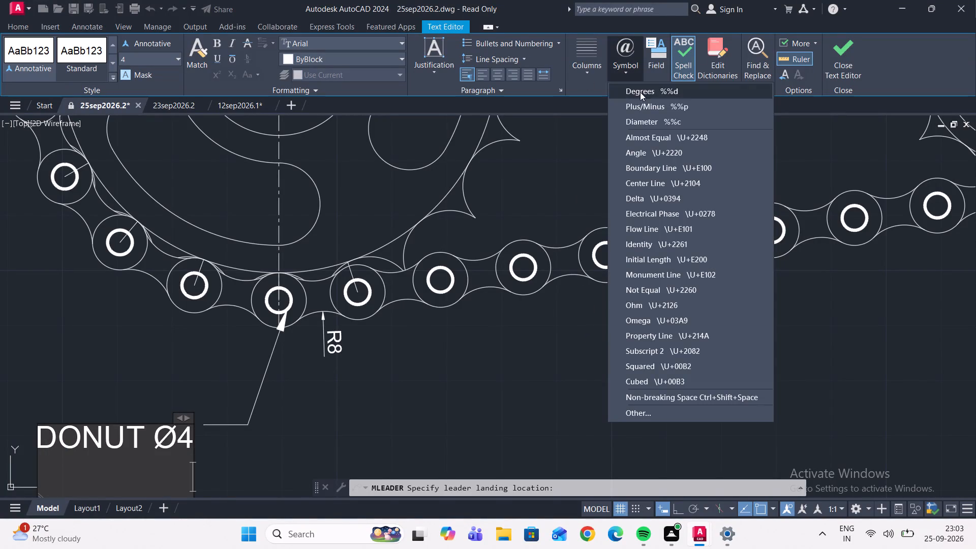
left_click(659, 123)
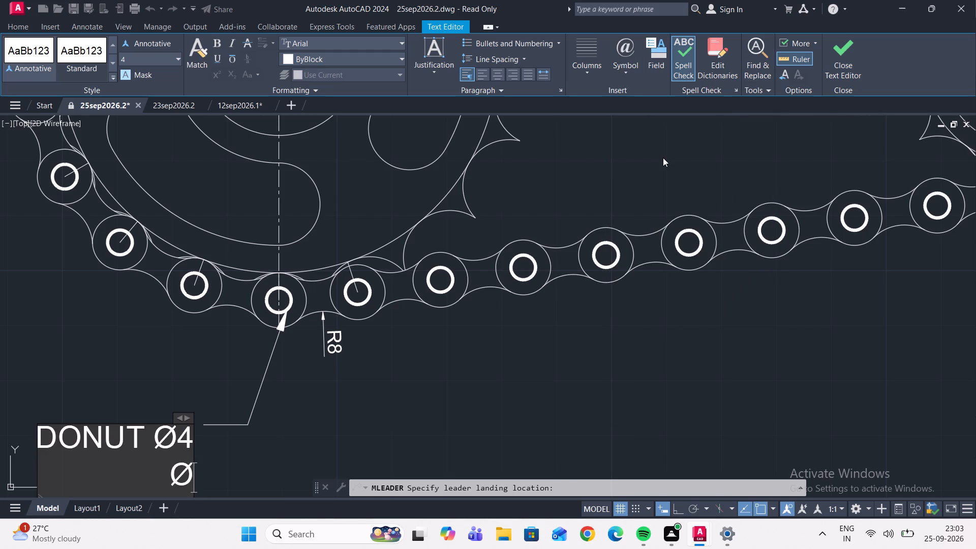
key("5")
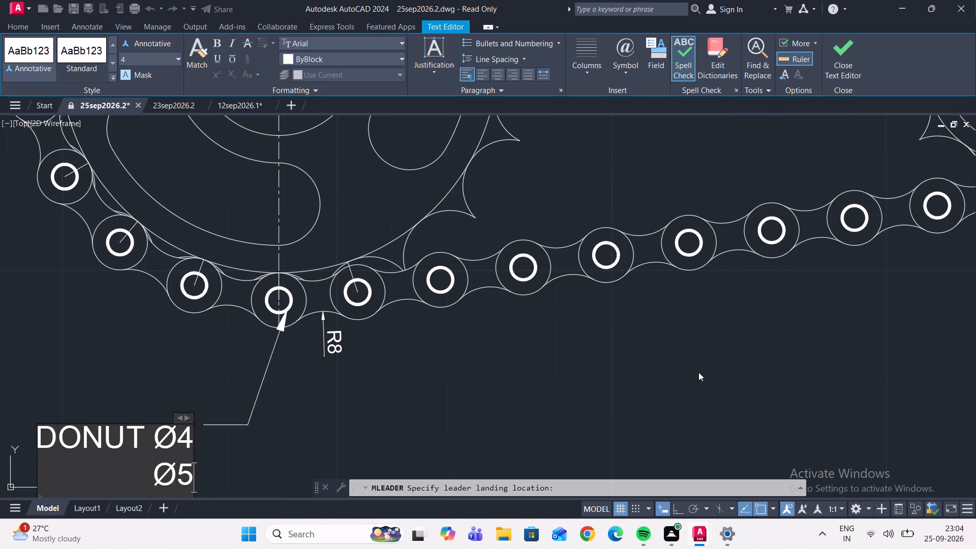
left_click(697, 371)
Add a radius dimension to the outer link arc at the lower right of the small sprocket, placed outside the chain.
scroll(591, 370, "down", 2)
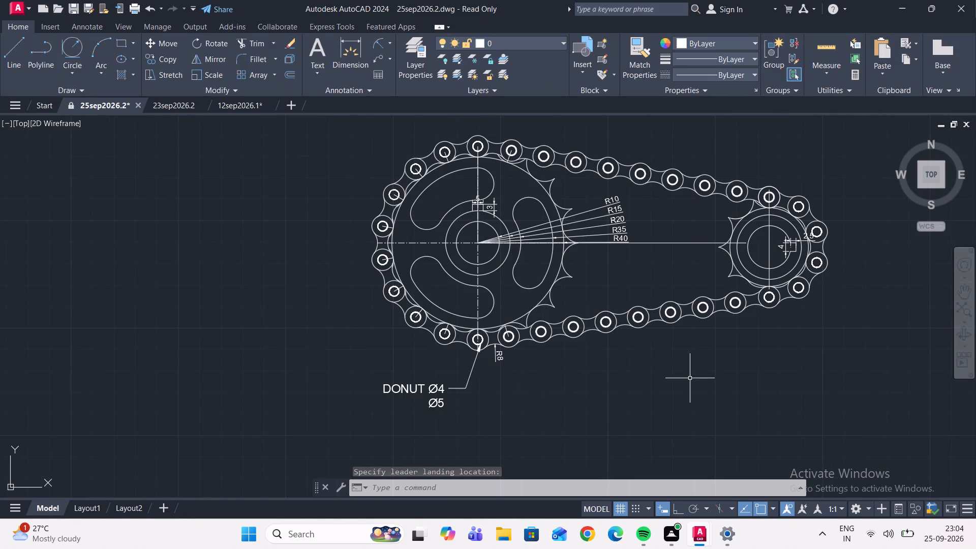
middle_click_drag(690, 378, 578, 416)
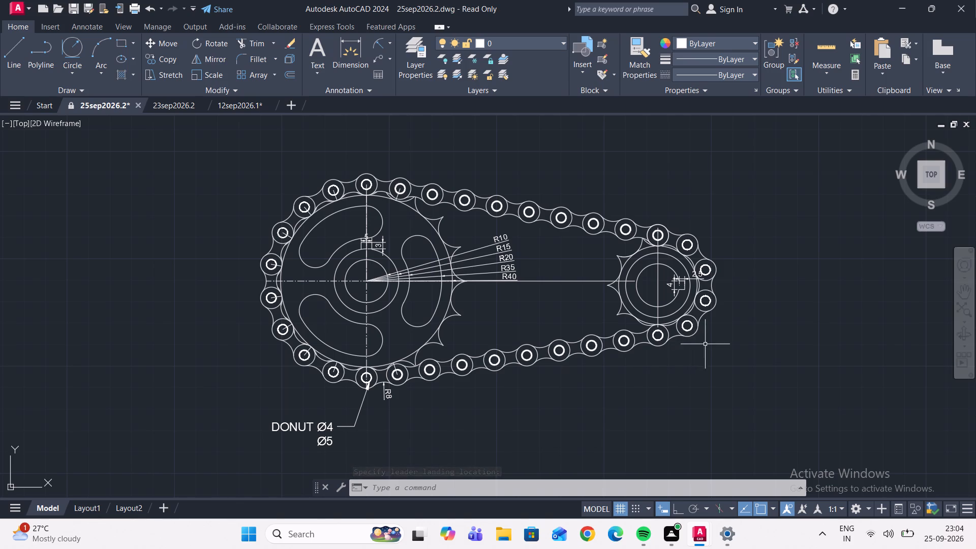
scroll(709, 341, "up", 2)
left_click(378, 42)
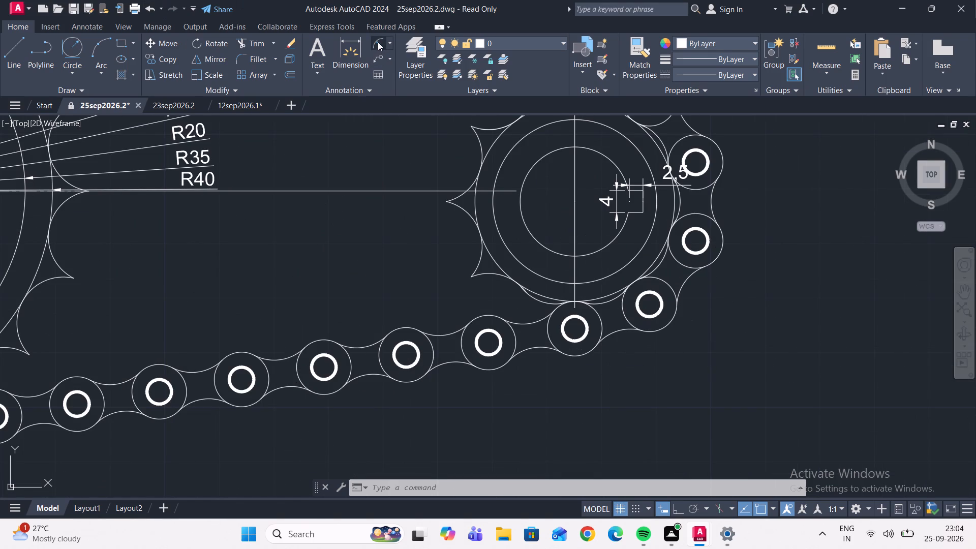
left_click(686, 277)
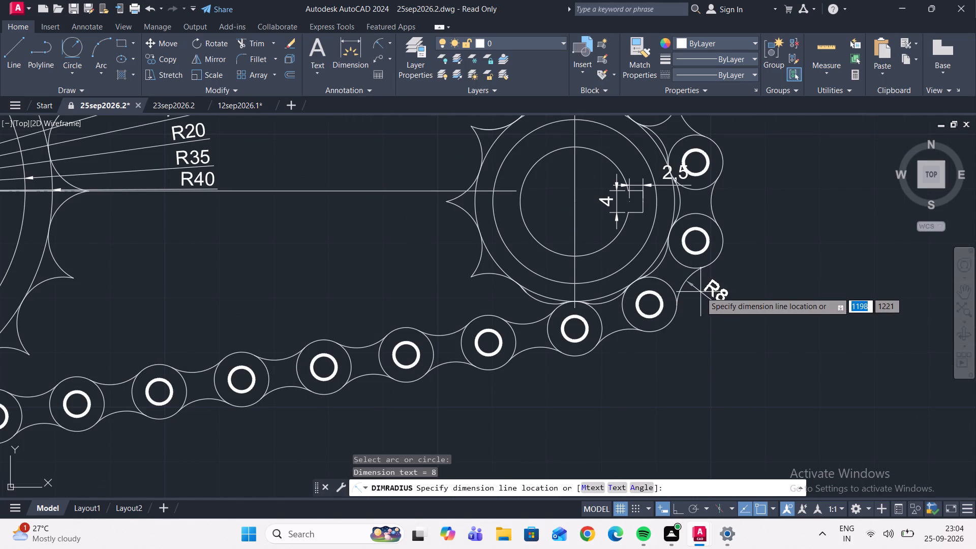
left_click(700, 292)
Add a radius dimension to the small sprocket's bore circle, placing its text in the space between the two sprockets.
middle_click_drag(682, 311, 745, 388)
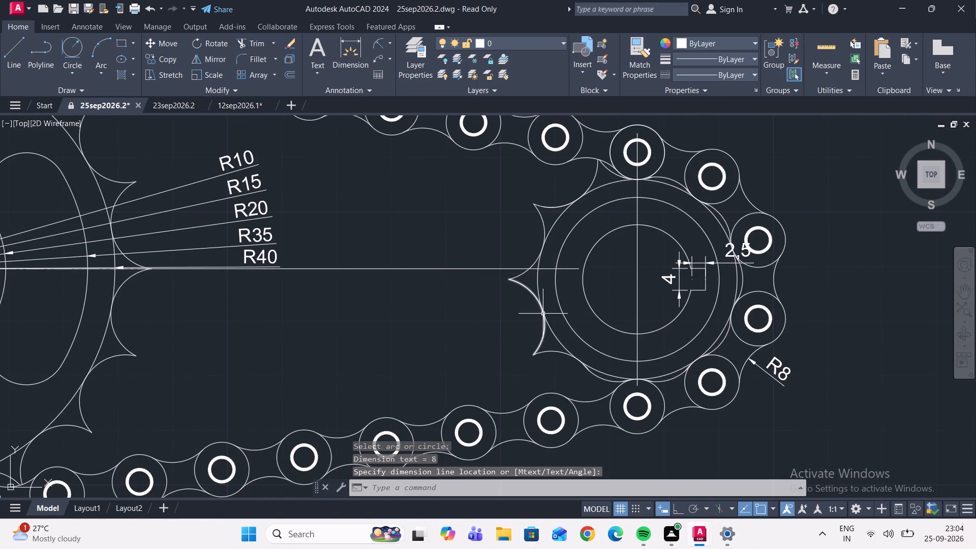
middle_click_drag(623, 291, 624, 294)
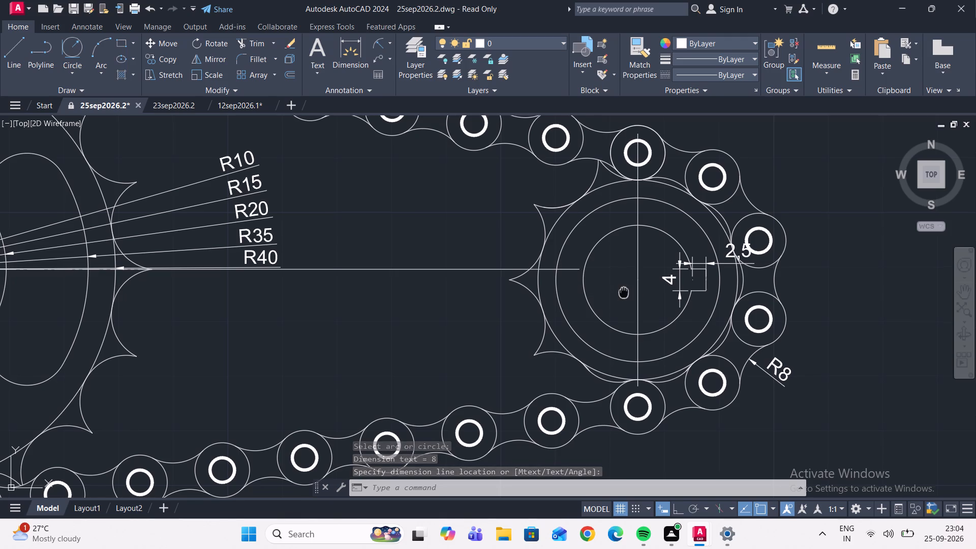
middle_click_drag(624, 294, 616, 338)
left_click(376, 44)
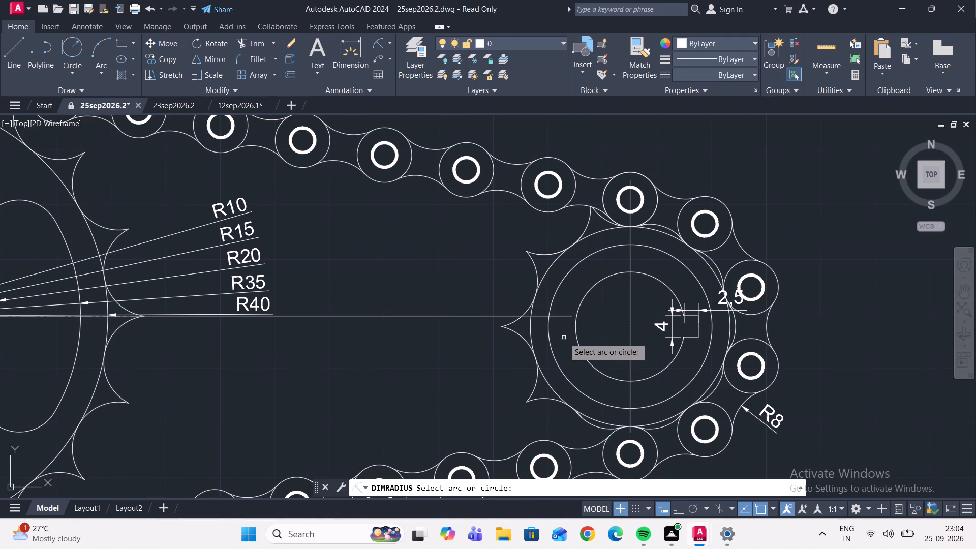
left_click(581, 304)
scroll(453, 268, "up", 2)
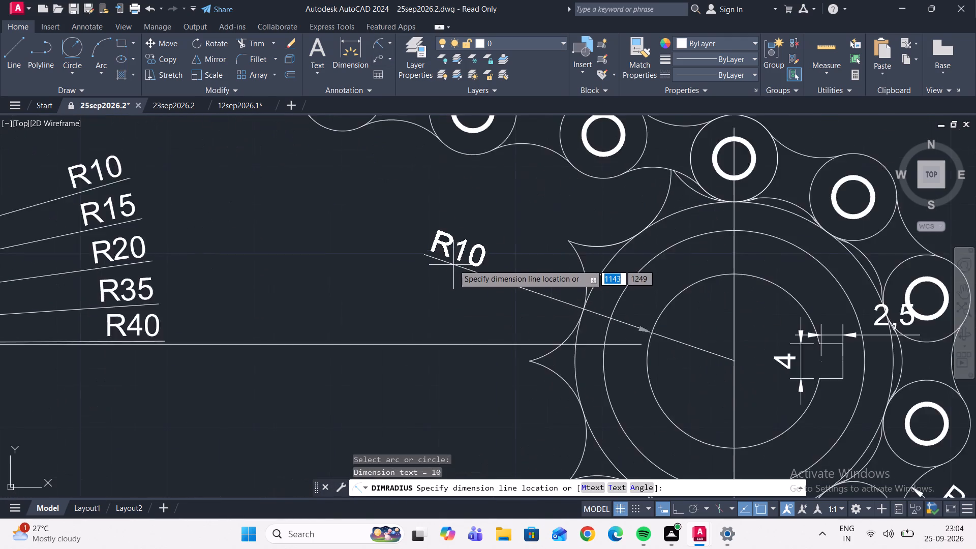
left_click(455, 253)
Add radius dimensions to the small sprocket's middle circle and its outer circle at the tooth roots, stacked below the bore's radius dimension.
scroll(490, 263, "down", 2)
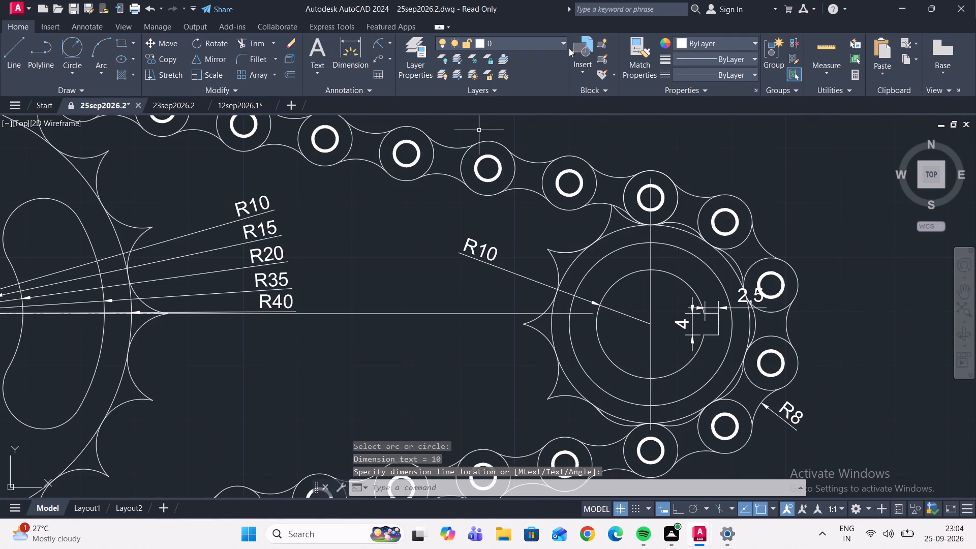
left_click(383, 46)
left_click(572, 303)
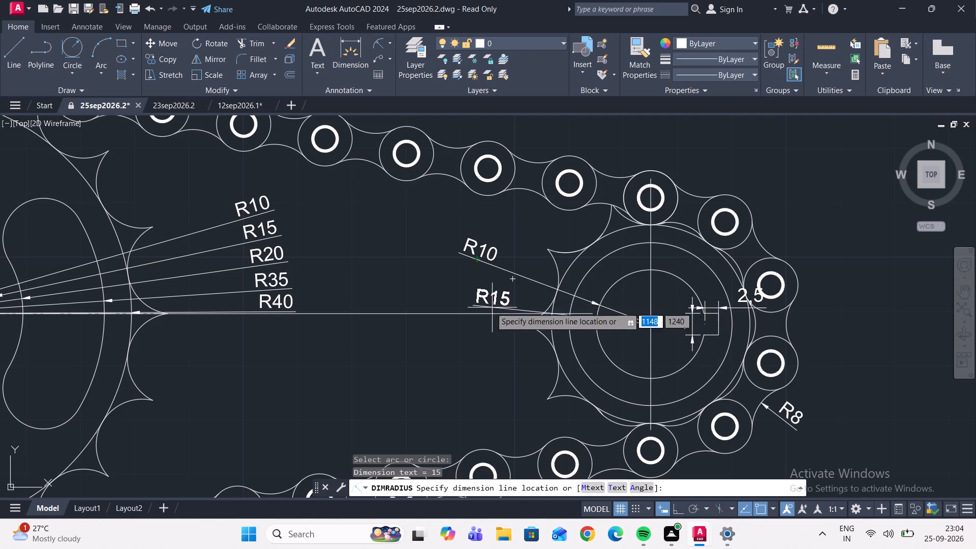
left_click(462, 284)
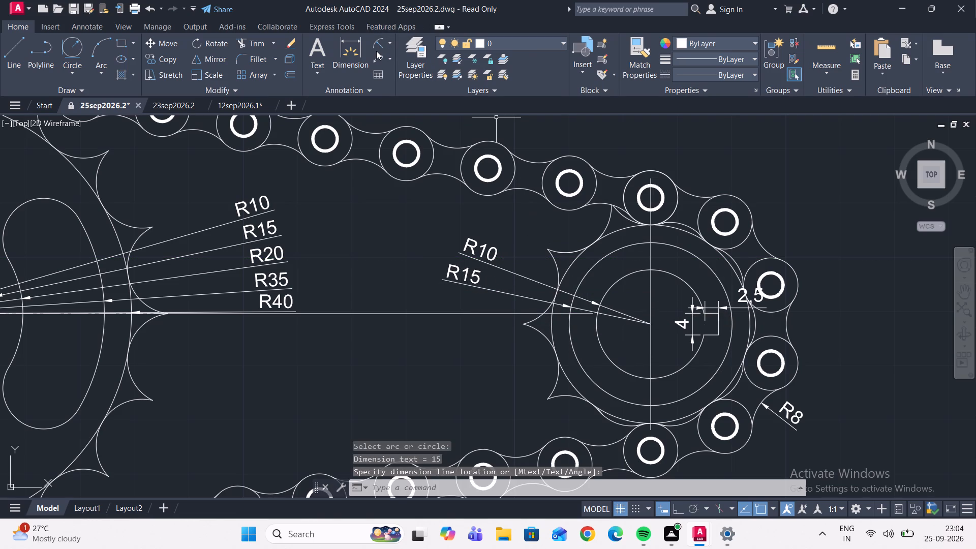
left_click(377, 47)
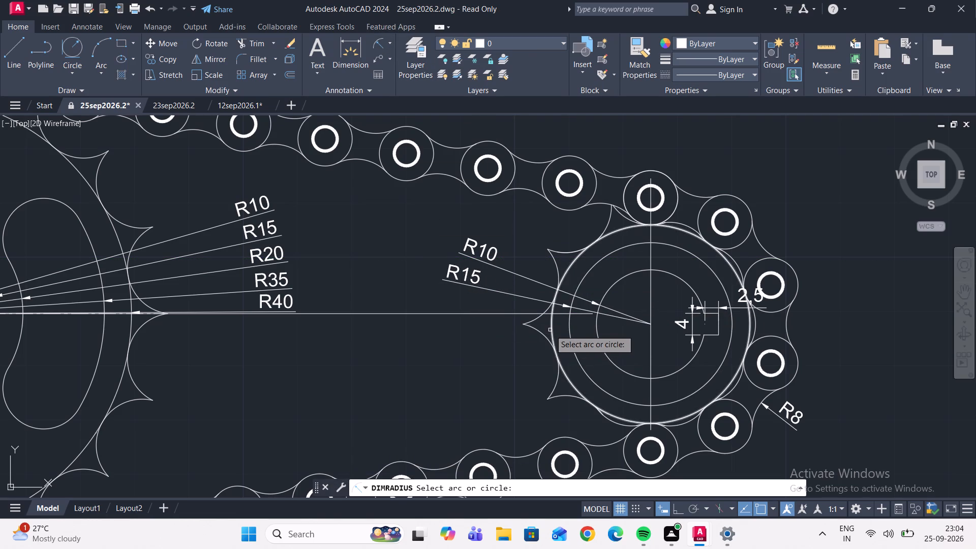
left_click(551, 329)
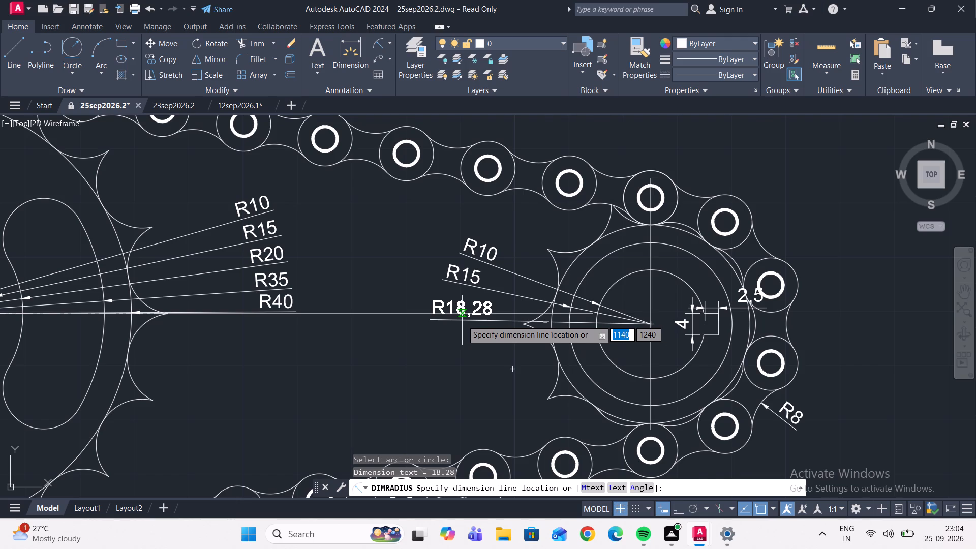
scroll(461, 320, "up", 1)
left_click(461, 320)
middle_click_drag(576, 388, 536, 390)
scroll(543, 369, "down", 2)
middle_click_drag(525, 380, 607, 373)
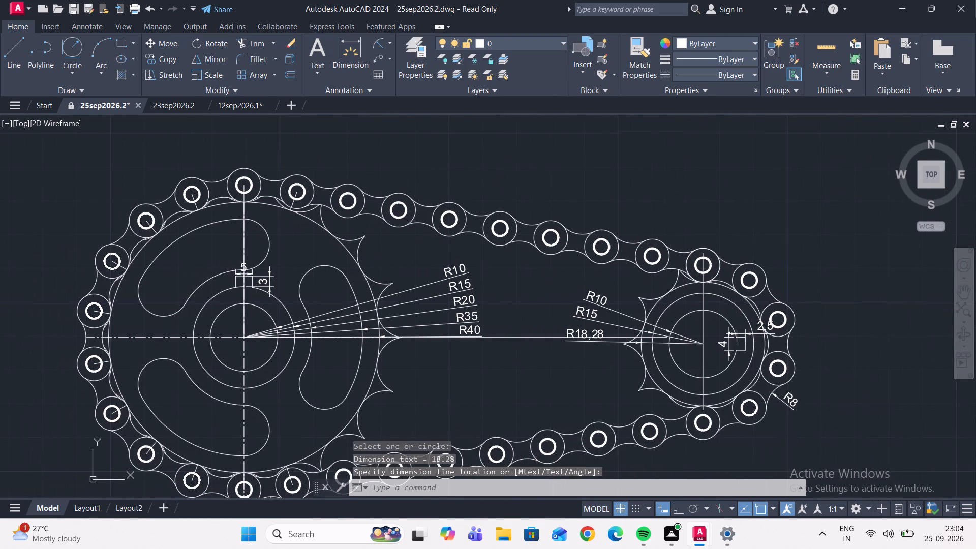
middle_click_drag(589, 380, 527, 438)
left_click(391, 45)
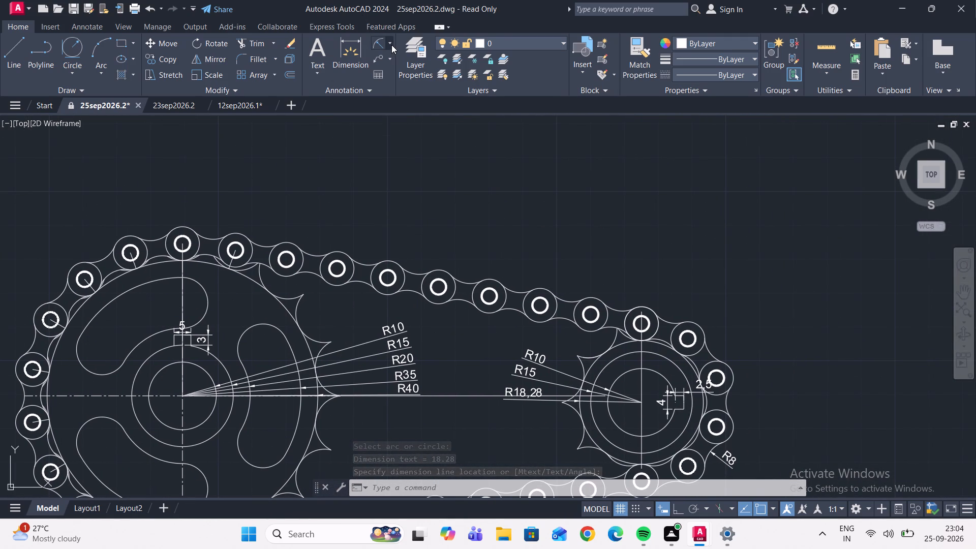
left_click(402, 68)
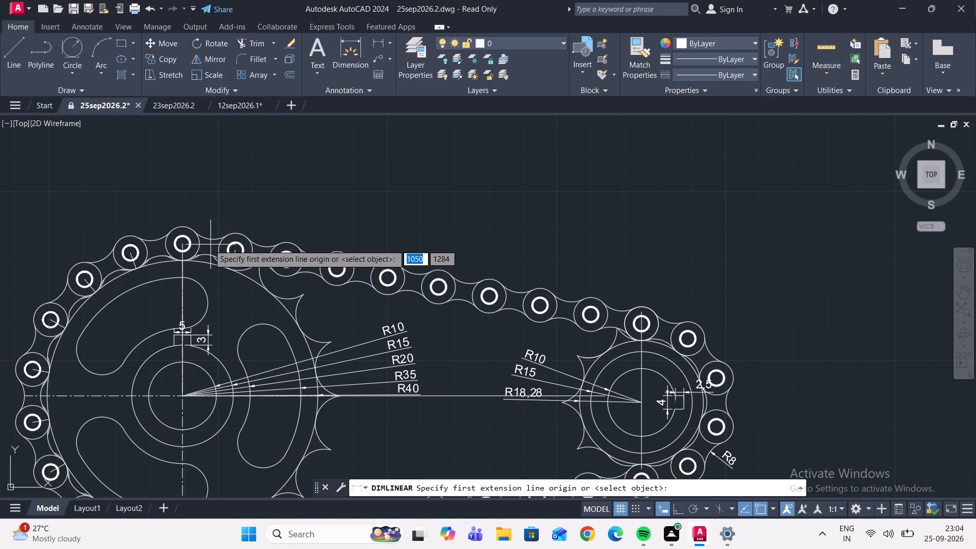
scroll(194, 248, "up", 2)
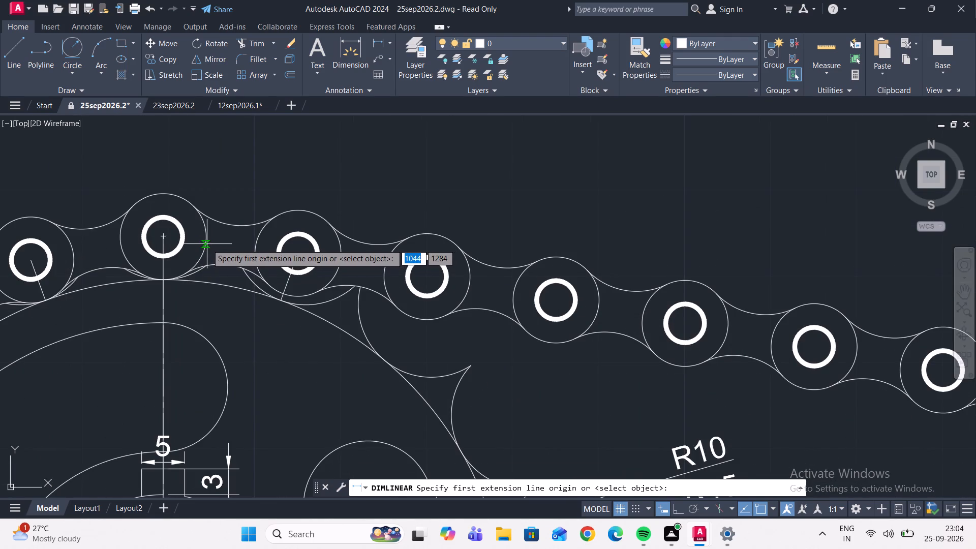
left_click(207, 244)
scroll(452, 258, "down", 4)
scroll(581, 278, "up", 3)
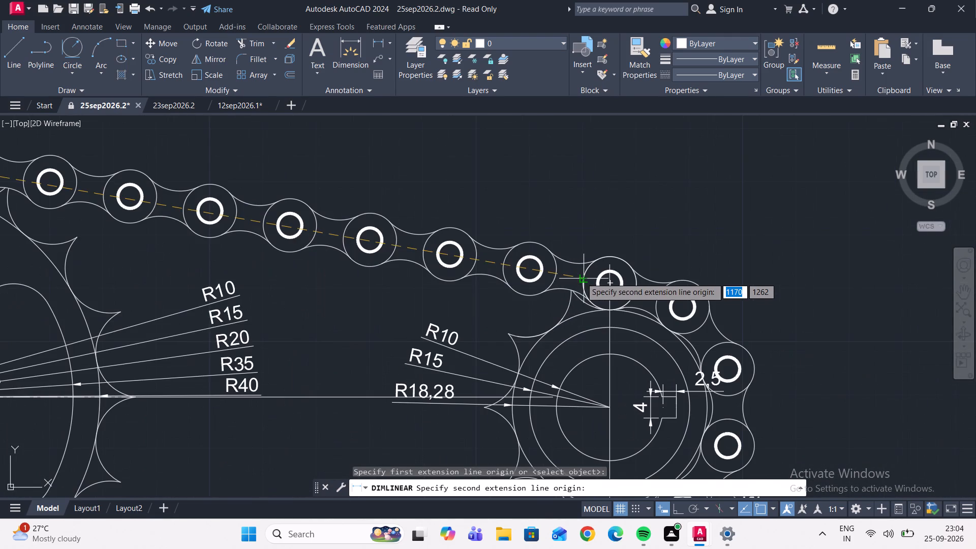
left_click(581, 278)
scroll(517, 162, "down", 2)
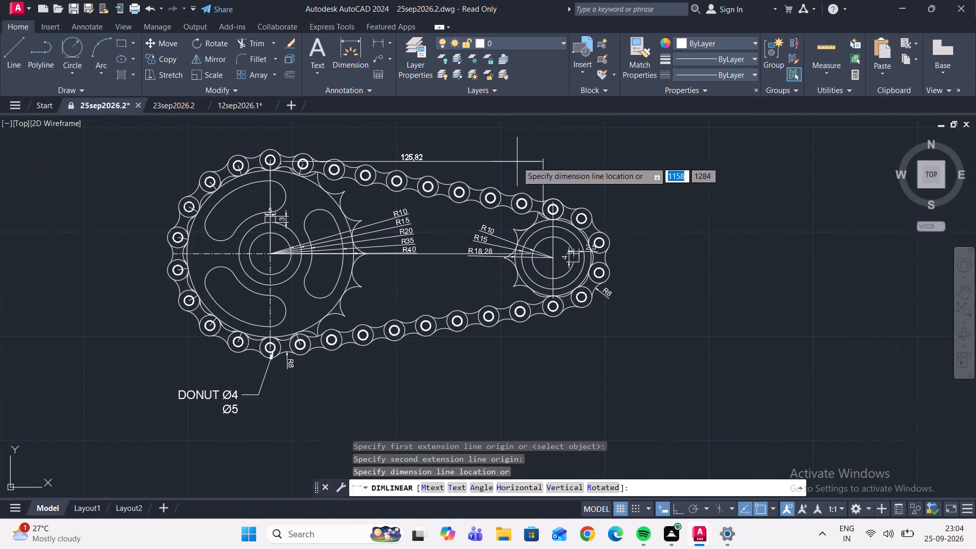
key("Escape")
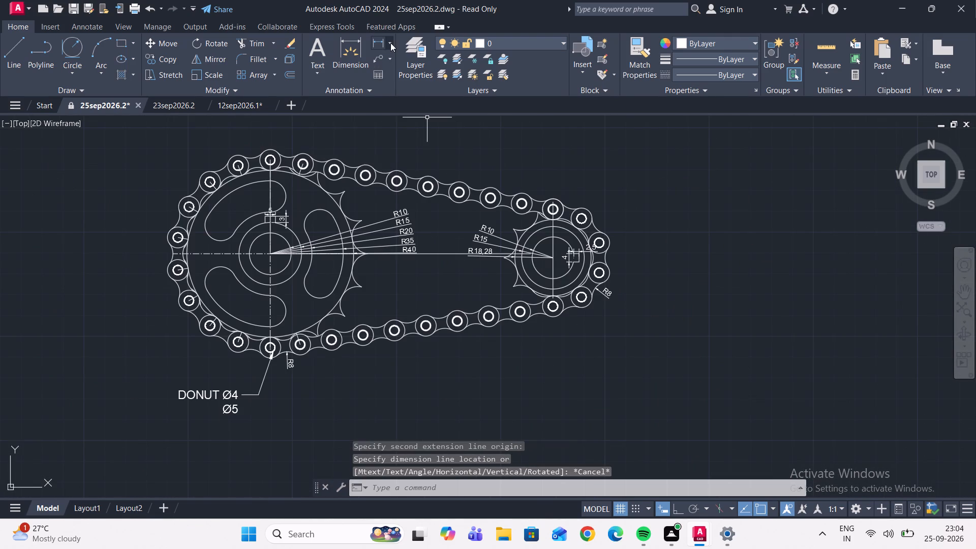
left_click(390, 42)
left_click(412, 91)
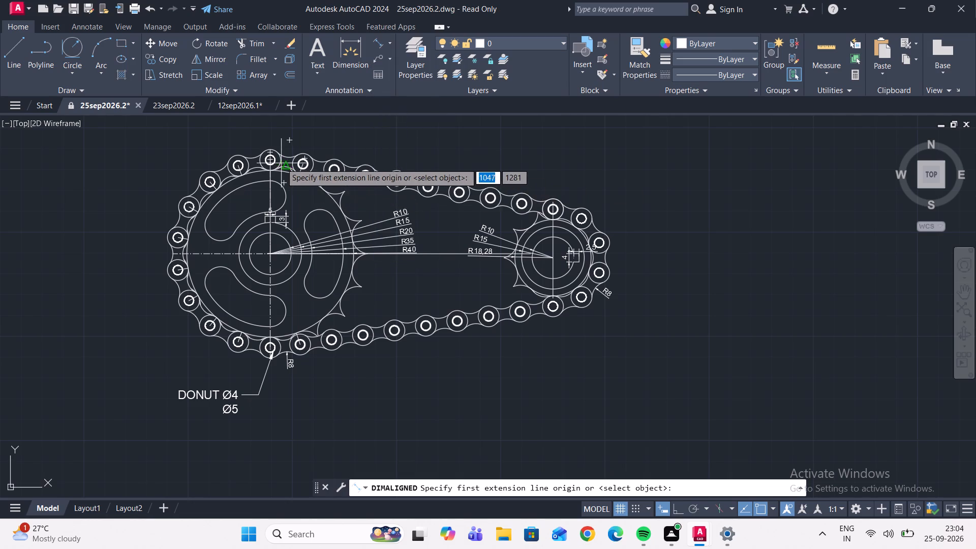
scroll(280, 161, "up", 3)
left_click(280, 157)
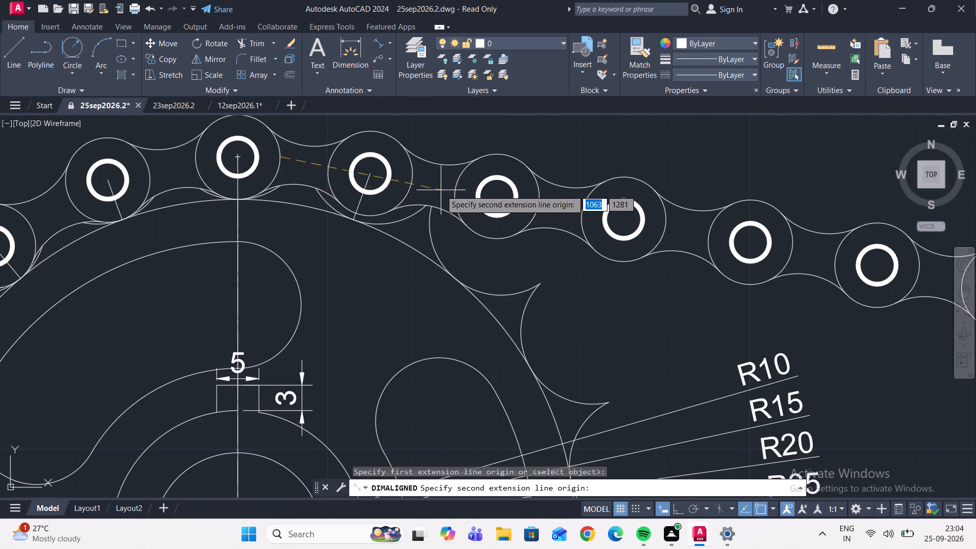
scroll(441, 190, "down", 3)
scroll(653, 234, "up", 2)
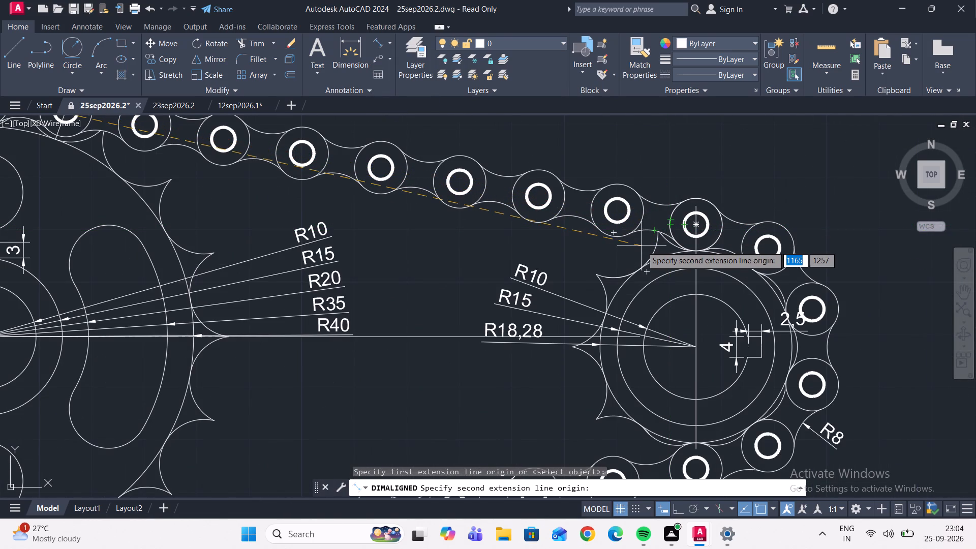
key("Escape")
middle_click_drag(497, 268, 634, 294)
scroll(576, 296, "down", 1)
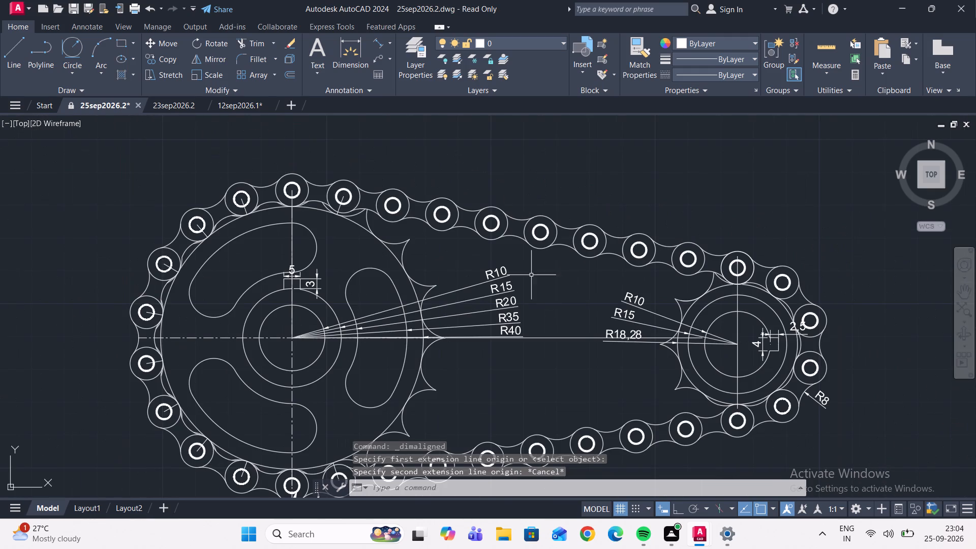
Add an aligned dimension between the facing sides of the two sprockets' topmost roller circles, placed above the chain's upper run.
scroll(305, 193, "up", 2)
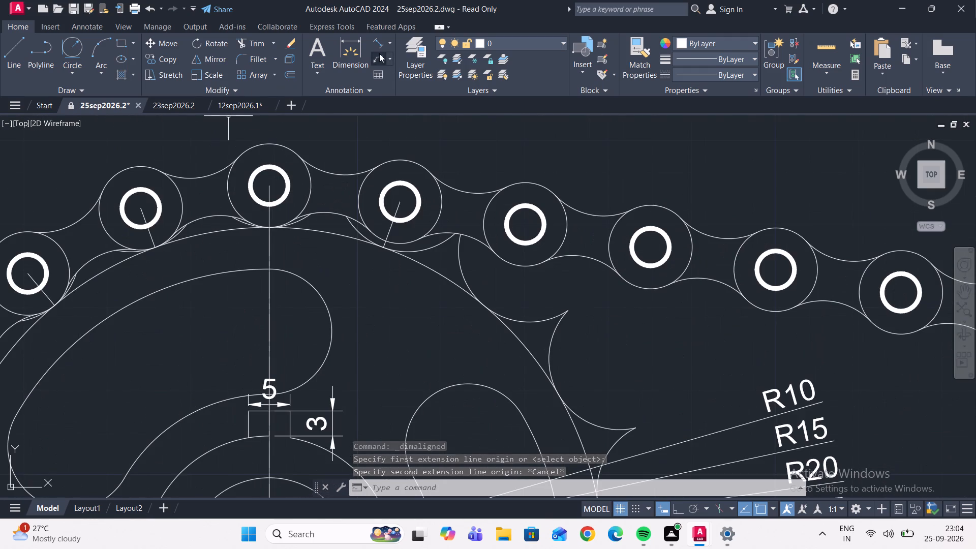
left_click(378, 43)
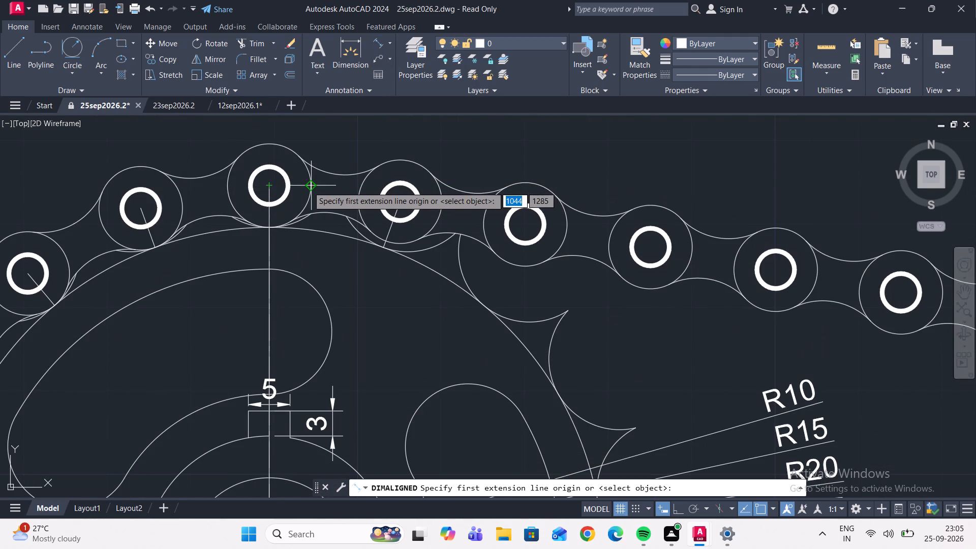
left_click_drag(308, 186, 313, 186)
scroll(638, 209, "down", 4)
scroll(688, 234, "up", 2)
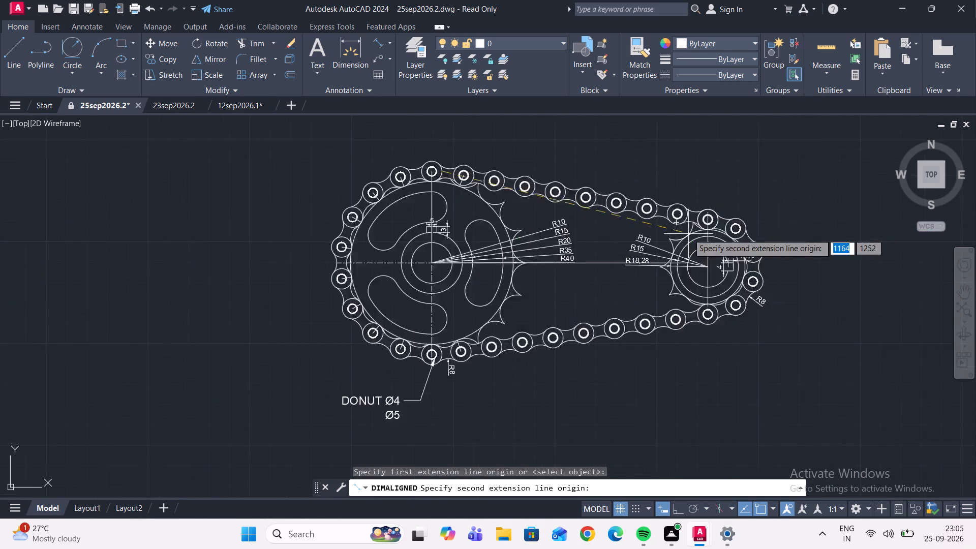
scroll(688, 234, "up", 1)
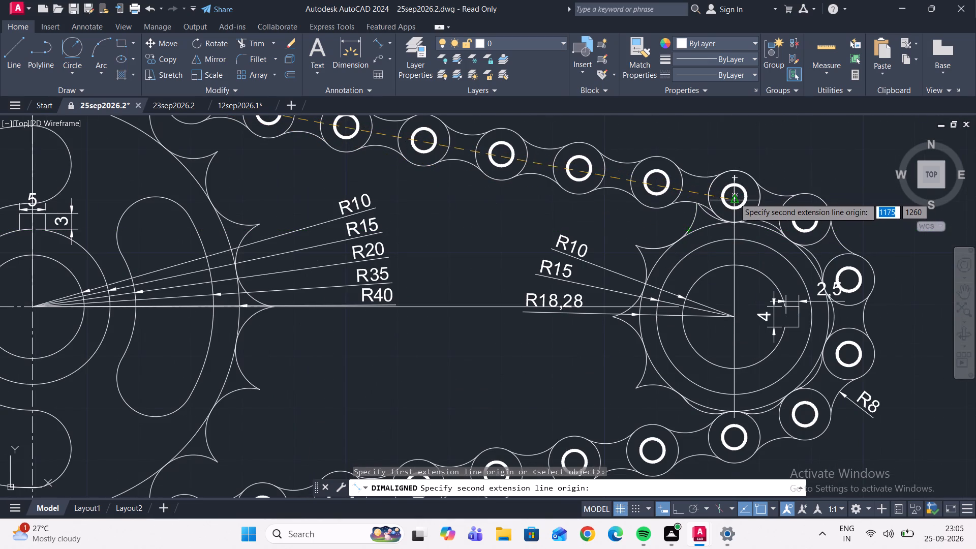
scroll(706, 199, "up", 3)
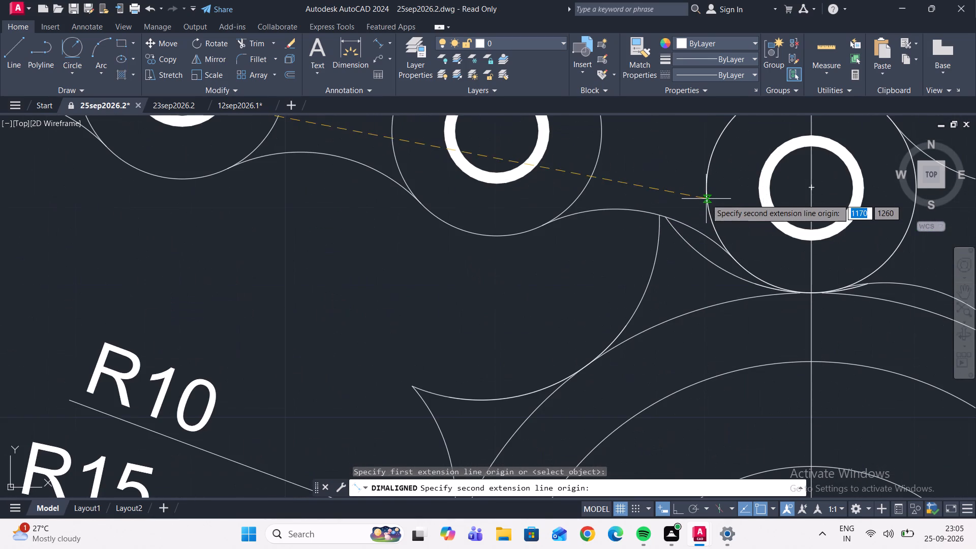
left_click(705, 187)
scroll(674, 184, "down", 3)
middle_click_drag(670, 187, 664, 209)
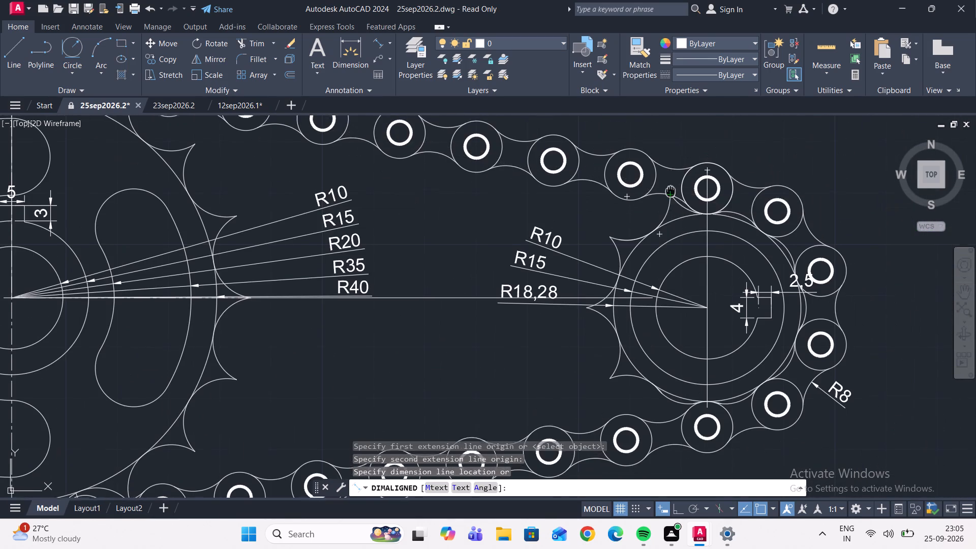
middle_click_drag(664, 209, 638, 294)
scroll(649, 200, "down", 2)
left_click(649, 200)
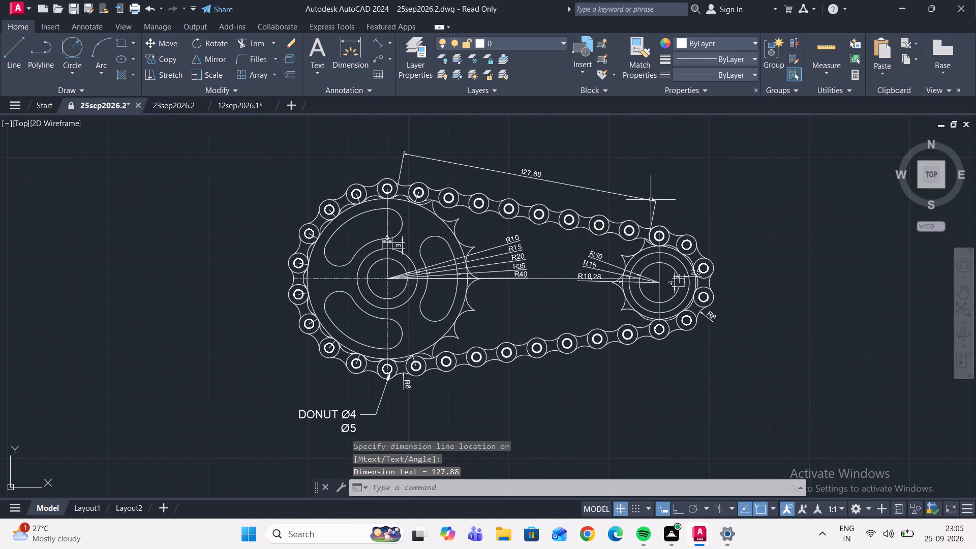
Erase the short radial lines from the two rollers on either side of the large sprocket's topmost roller.
scroll(669, 308, "up", 3)
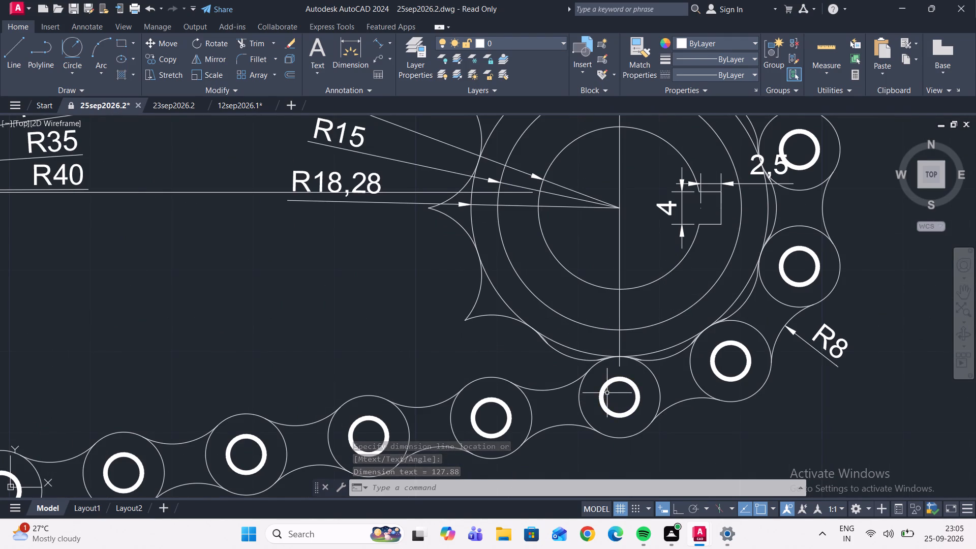
scroll(611, 393, "down", 3)
middle_click_drag(729, 379, 799, 332)
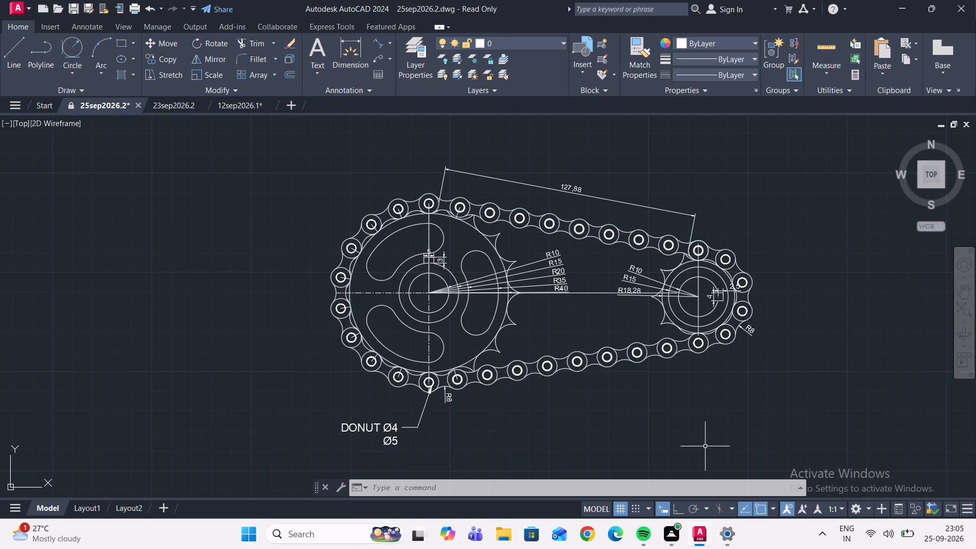
scroll(393, 218, "up", 3)
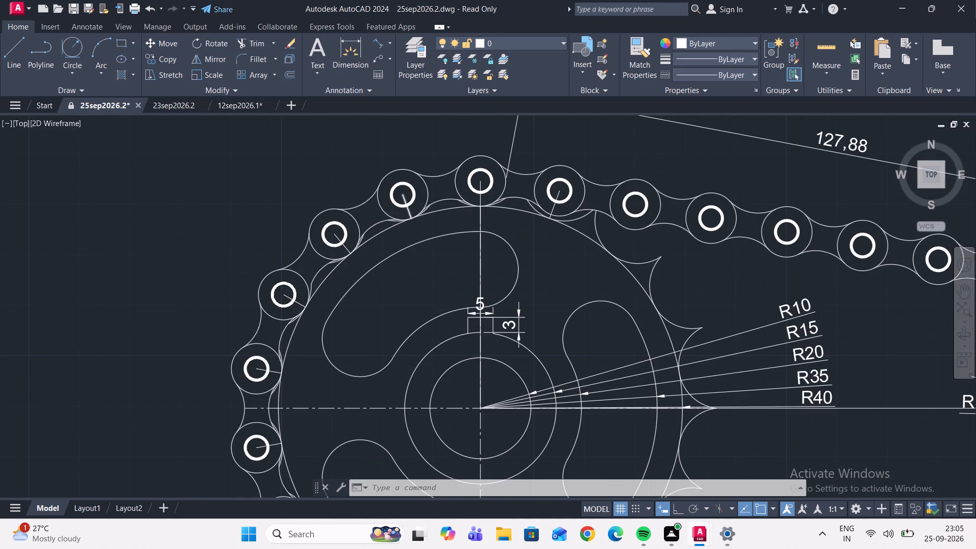
left_click(409, 215)
key("Delete")
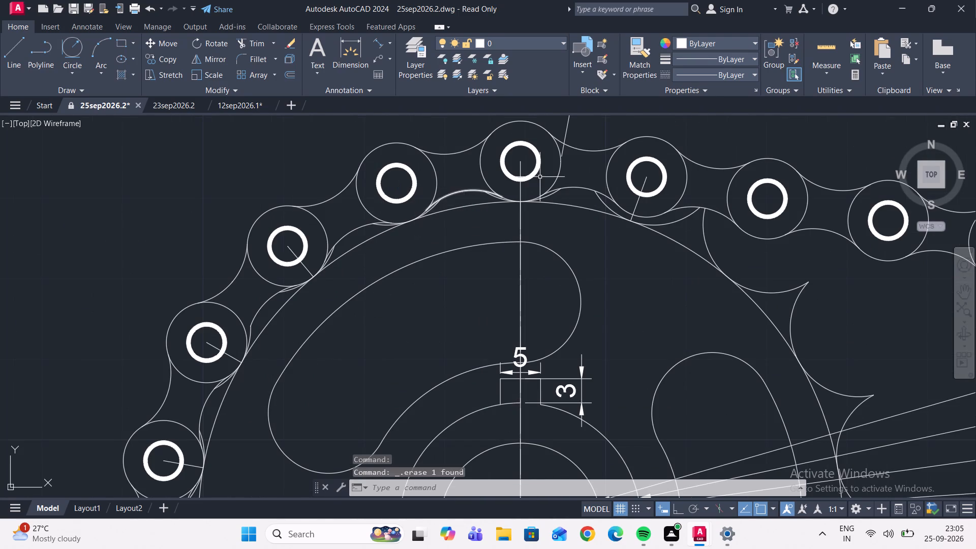
left_click(641, 200)
left_click(633, 203)
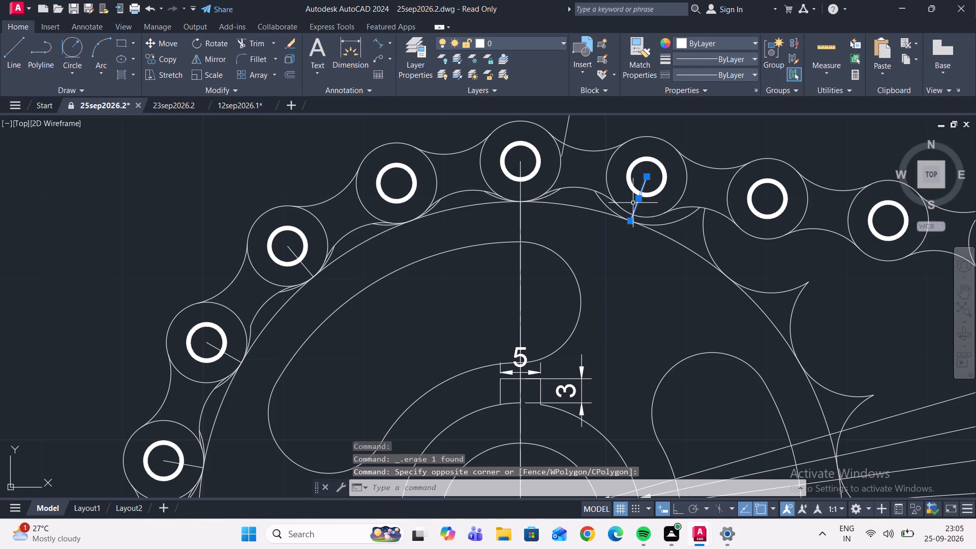
key("Delete")
Erase the short radial lines from the next three rollers down the large sprocket's upper-left side, ending just above the horizontal centreline.
scroll(623, 194, "down", 1)
scroll(403, 242, "up", 3)
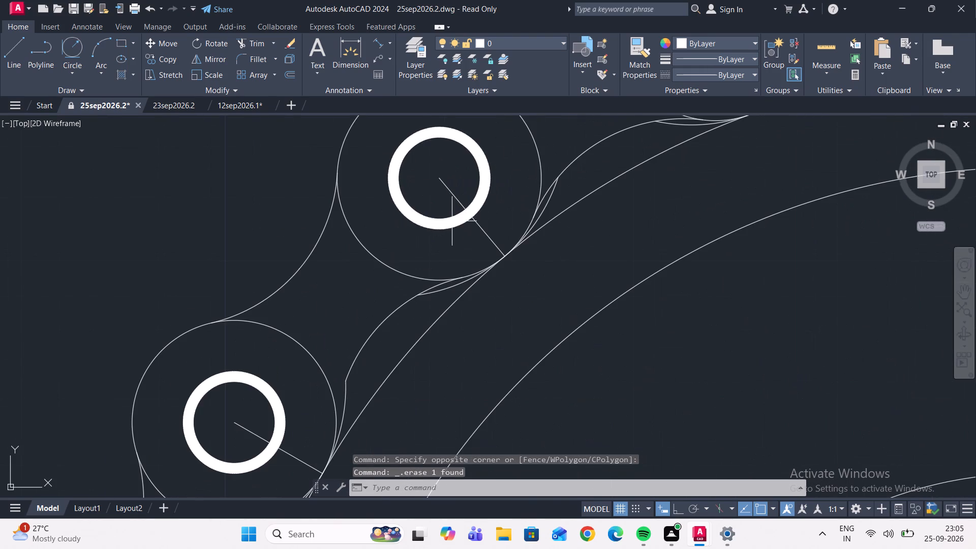
left_click_drag(494, 215, 473, 249)
key("Delete")
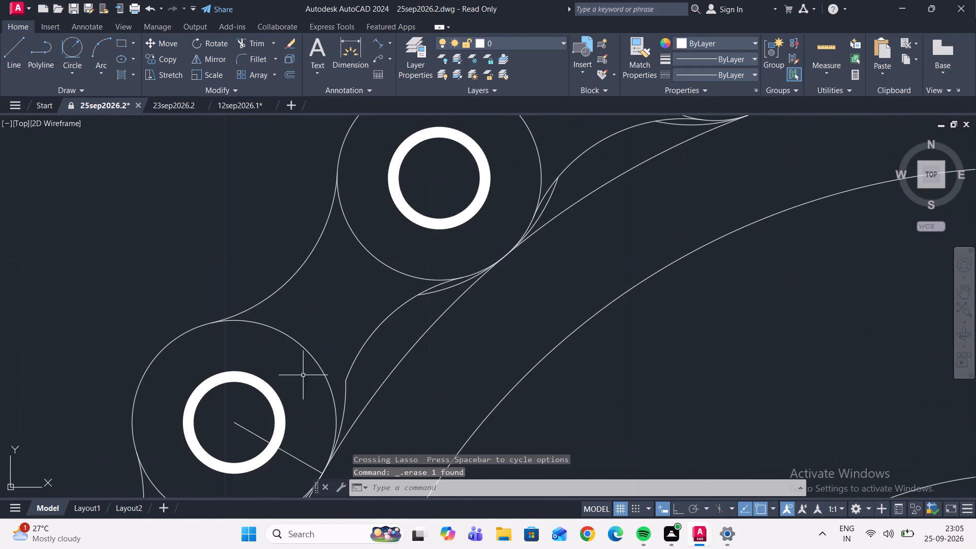
middle_click_drag(294, 403, 290, 261)
left_click_drag(300, 302, 296, 344)
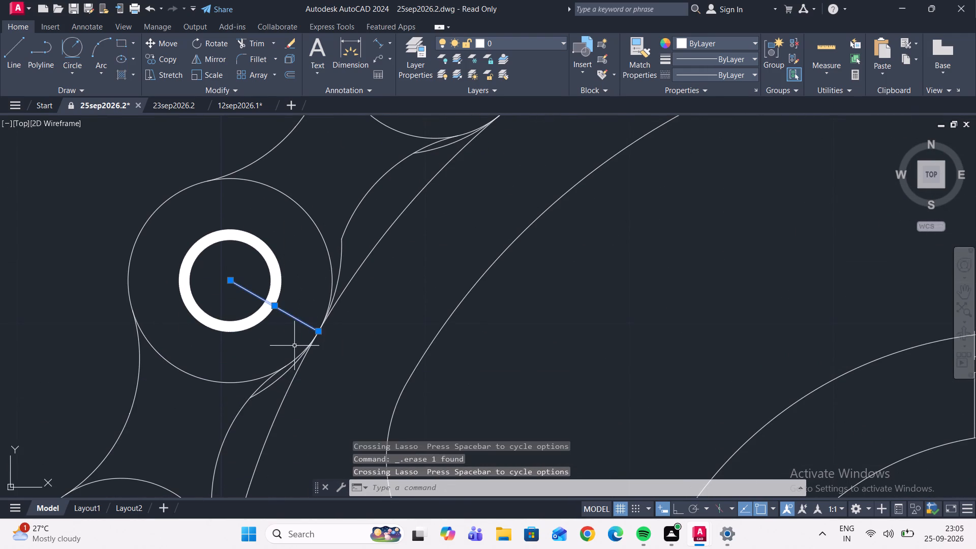
key("Delete")
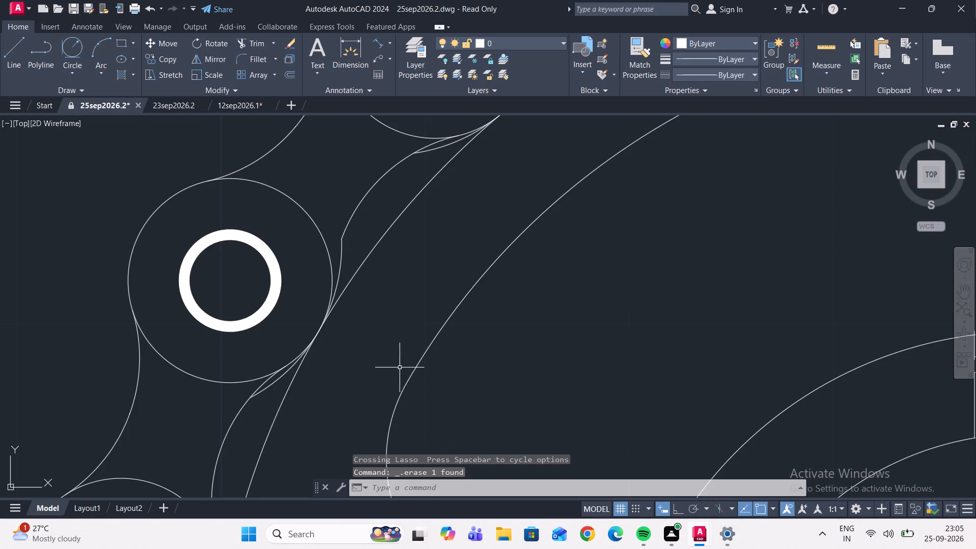
middle_click_drag(423, 292, 514, 174)
scroll(514, 203, "down", 1)
middle_click(514, 200)
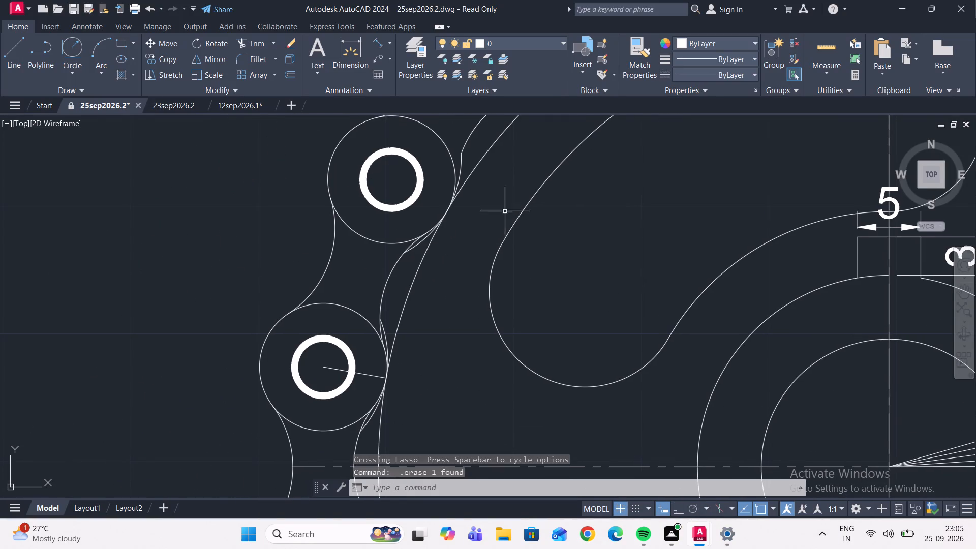
left_click(364, 375)
key("Delete")
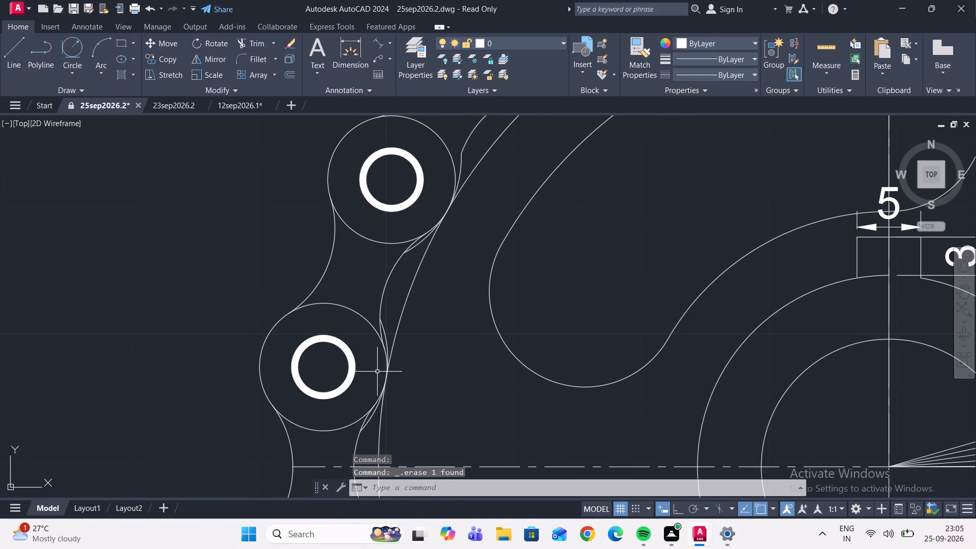
Erase the short radial lines from the next three rollers down the large sprocket's lower-left side, starting just below the horizontal centreline.
scroll(371, 343, "down", 1)
middle_click_drag(422, 397, 419, 209)
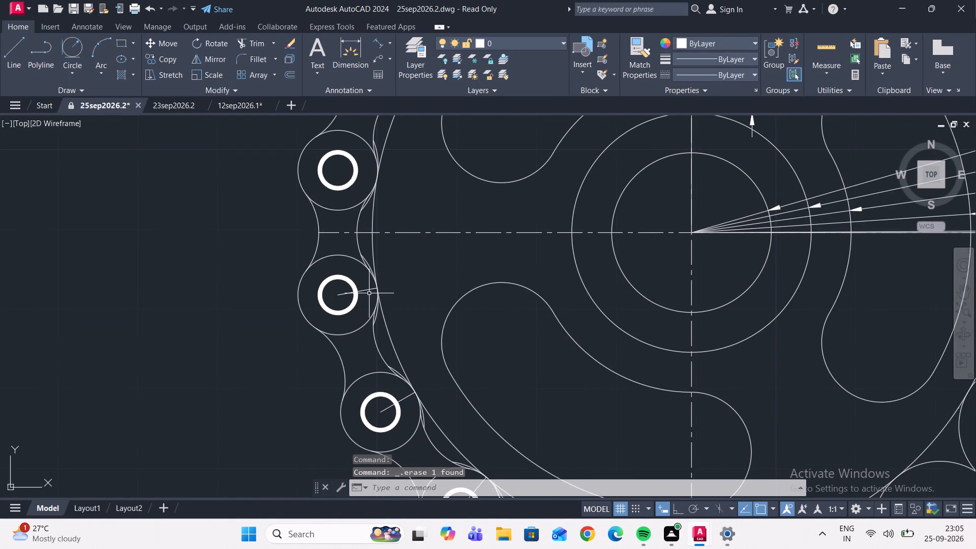
left_click(370, 289)
key("Delete")
left_click(408, 395)
key("Delete")
middle_click_drag(407, 382, 350, 192)
left_click(422, 299)
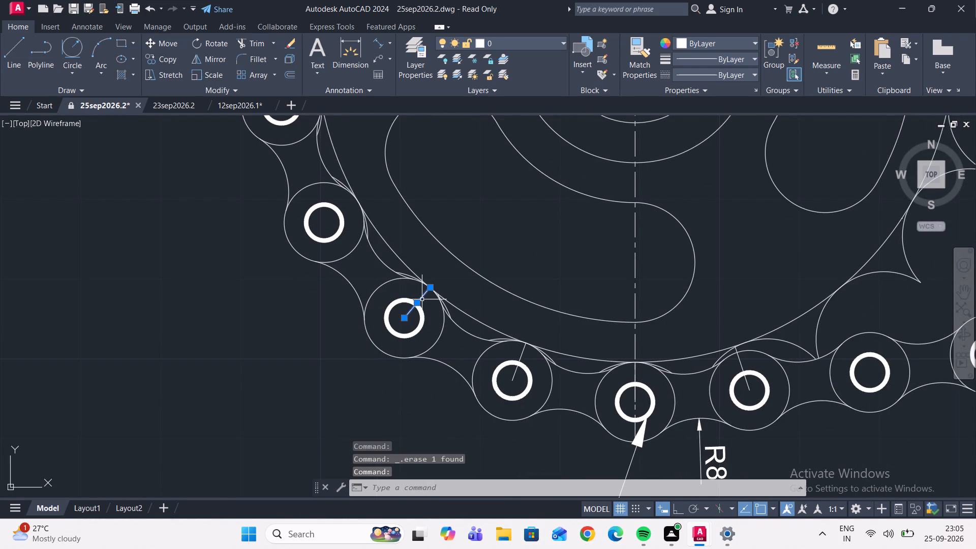
key("Delete")
Erase the short radial lines from the two rollers on either side of the large sprocket's bottommost roller.
left_click(519, 354)
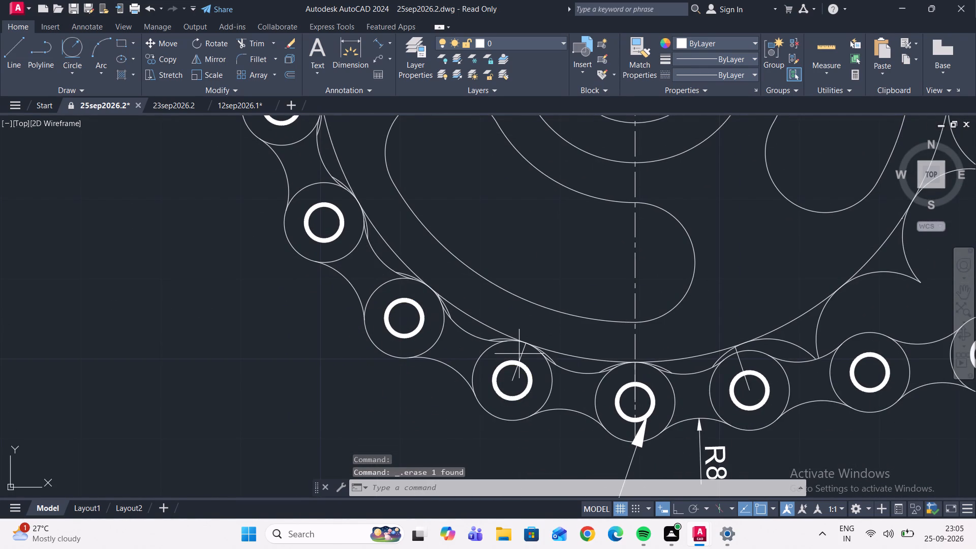
double_click(525, 356)
left_click(519, 352)
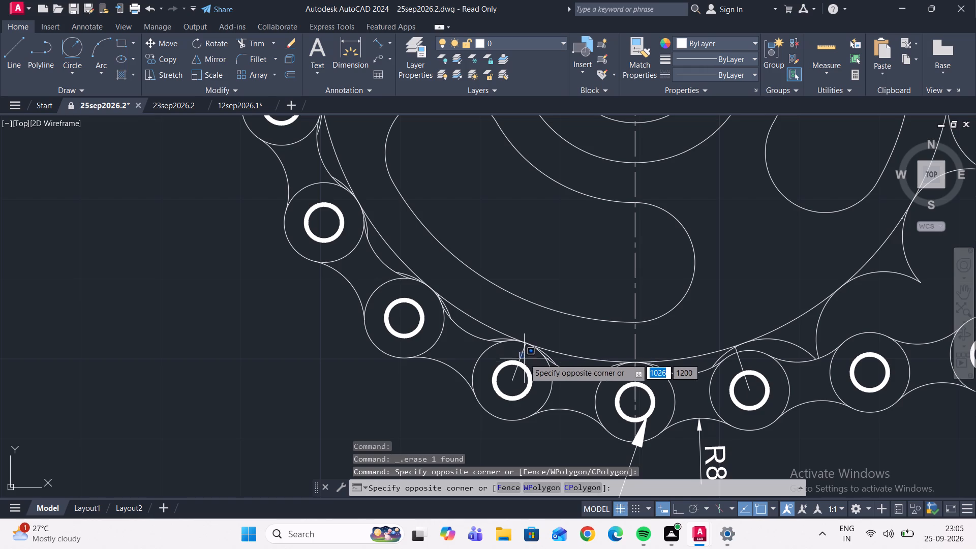
double_click(526, 359)
left_click(519, 356)
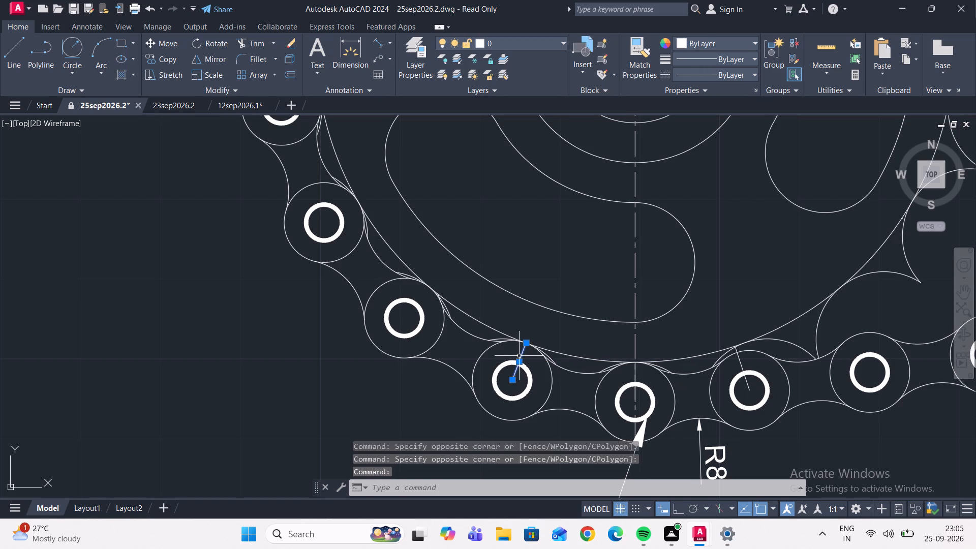
key("Delete")
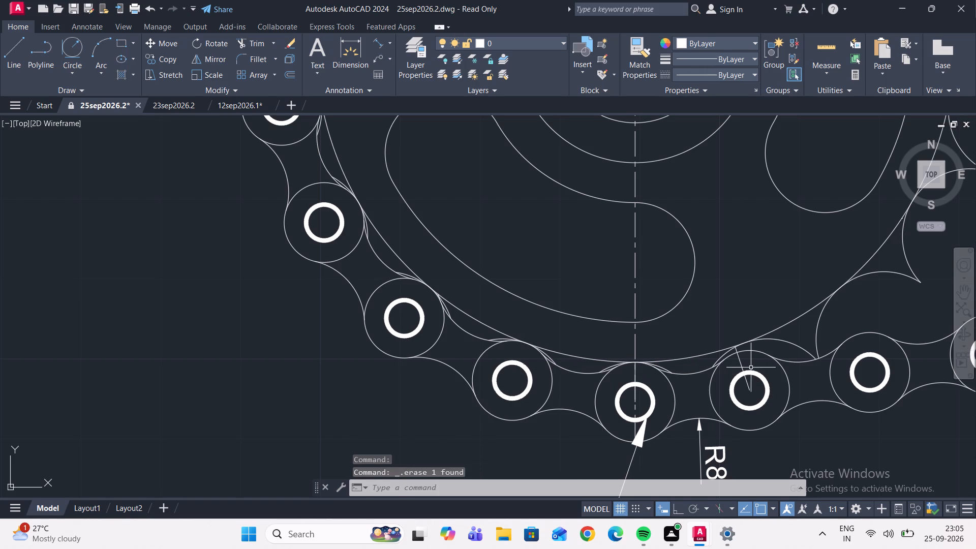
left_click(744, 366)
key("Delete")
Add a radius dimension to the large sprocket's tooth arc just below the horizontal centreline, placed outside the teeth facing the small sprocket.
scroll(852, 418, "down", 2)
middle_click_drag(859, 426, 573, 419)
scroll(644, 418, "down", 2)
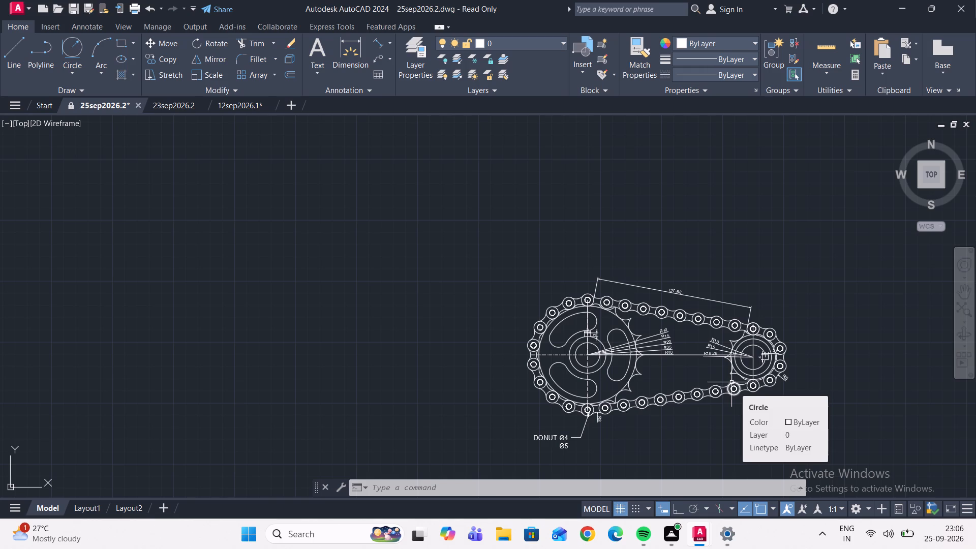
scroll(649, 354, "up", 2)
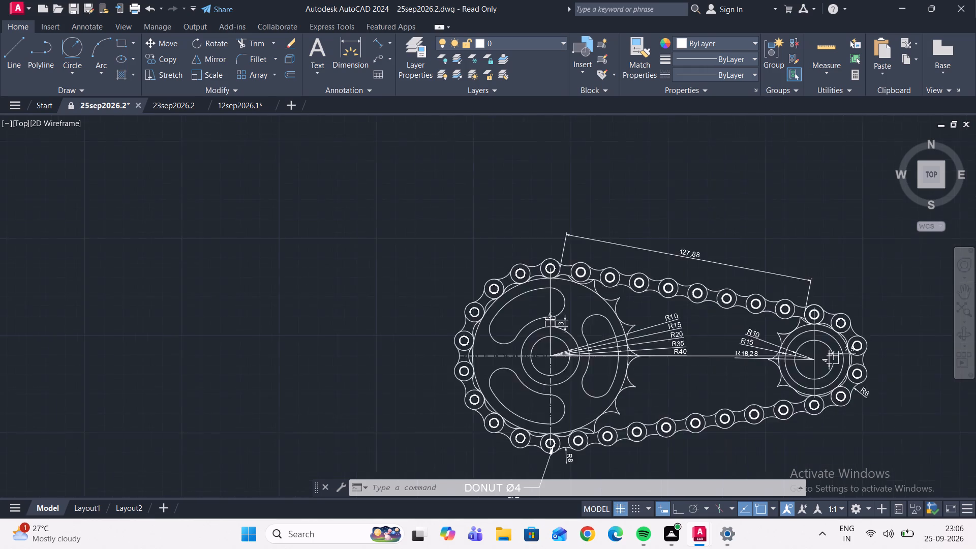
scroll(649, 354, "up", 1)
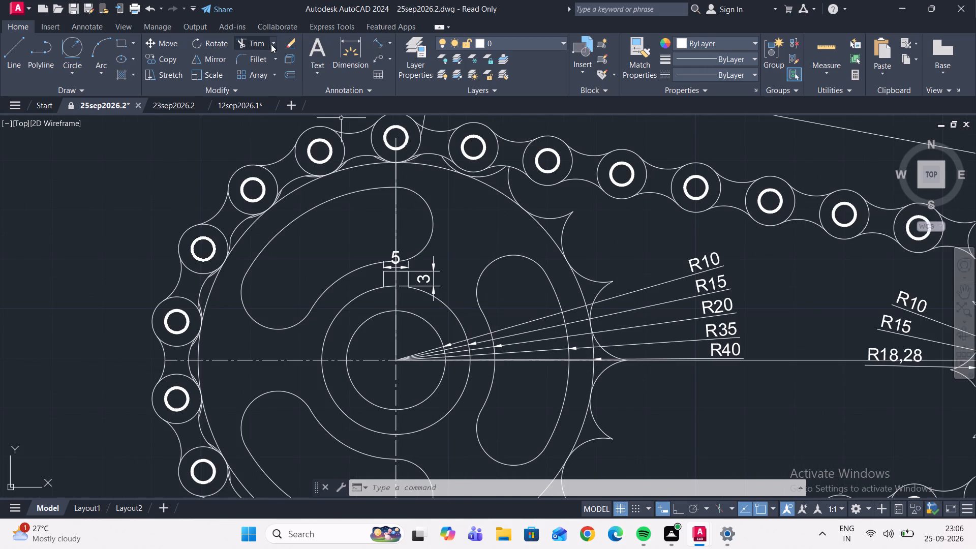
left_click(390, 46)
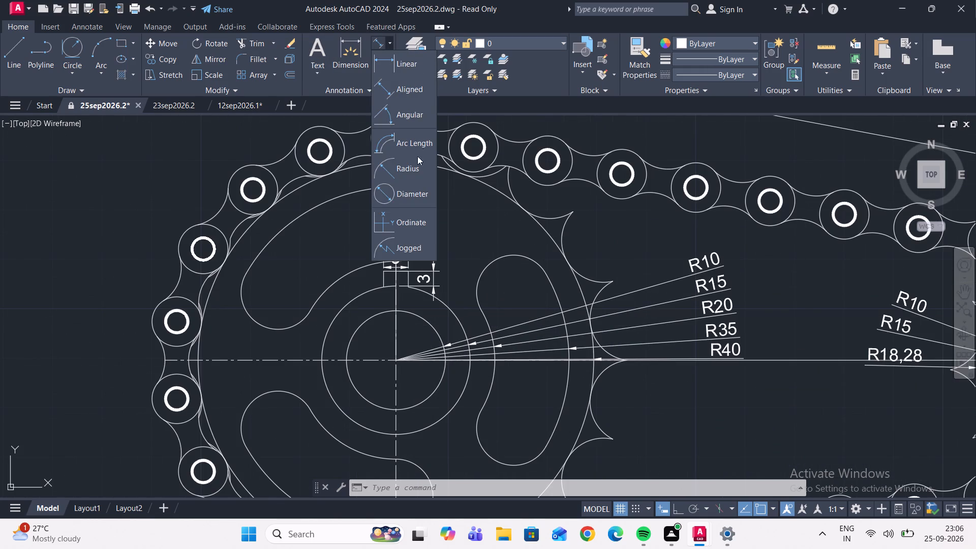
left_click(417, 166)
scroll(583, 287, "down", 2)
scroll(587, 328, "up", 2)
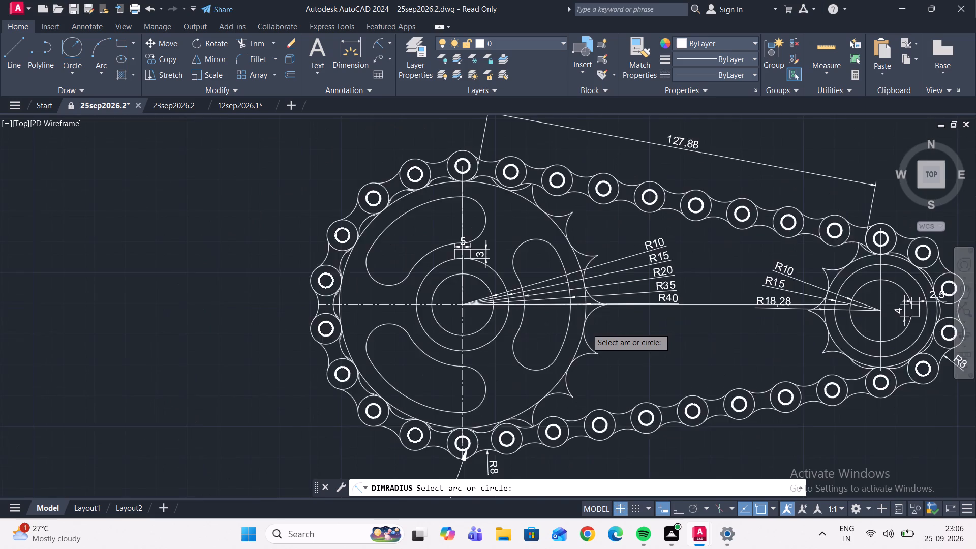
left_click(583, 342)
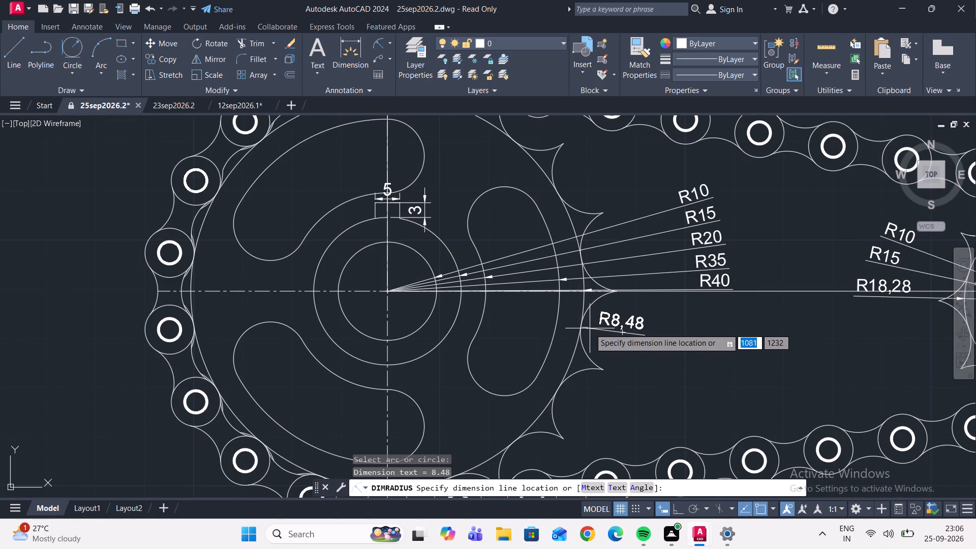
left_click(590, 328)
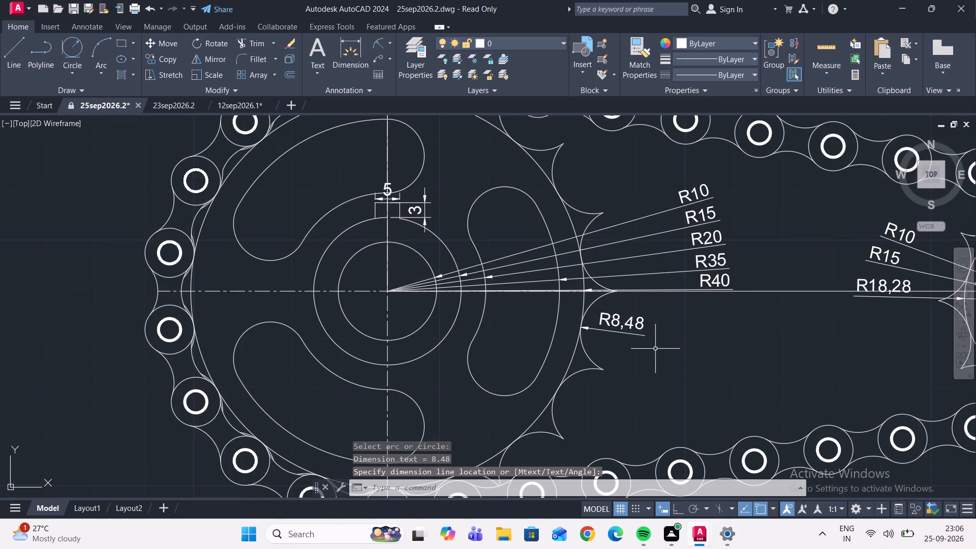
Add a radius dimension to the lower end arc of the large sprocket's right-hand curved slot, with the text inside the slot.
middle_click_drag(720, 354, 648, 371)
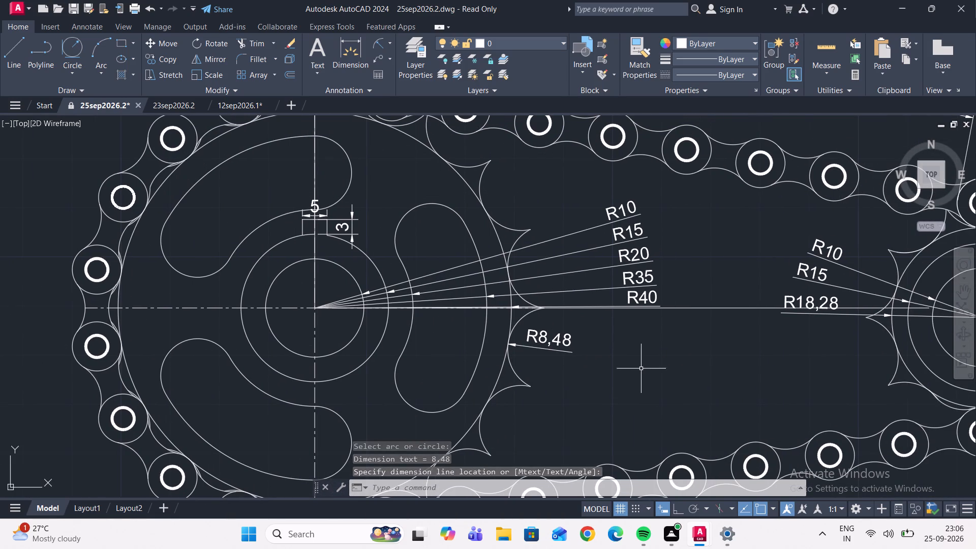
left_click(387, 45)
left_click(374, 42)
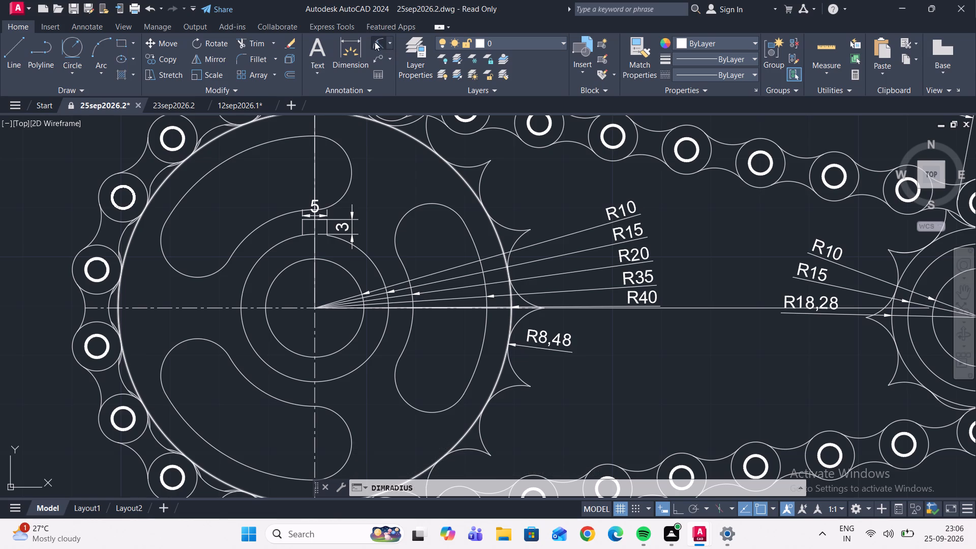
left_click(413, 406)
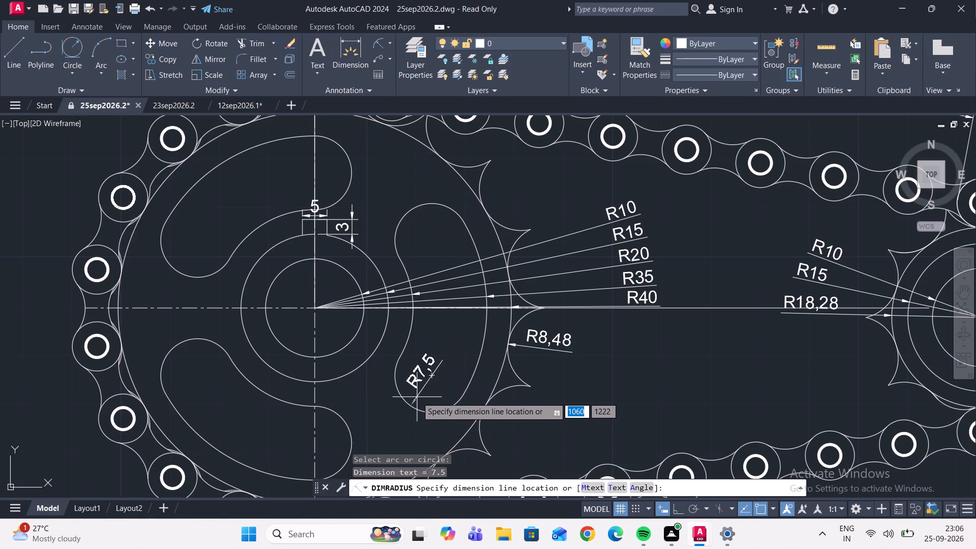
left_click(418, 401)
Draw a 60-unit line from the large sprocket's centre through the centre of the roller just left of the topmost one.
middle_click_drag(440, 350, 514, 276)
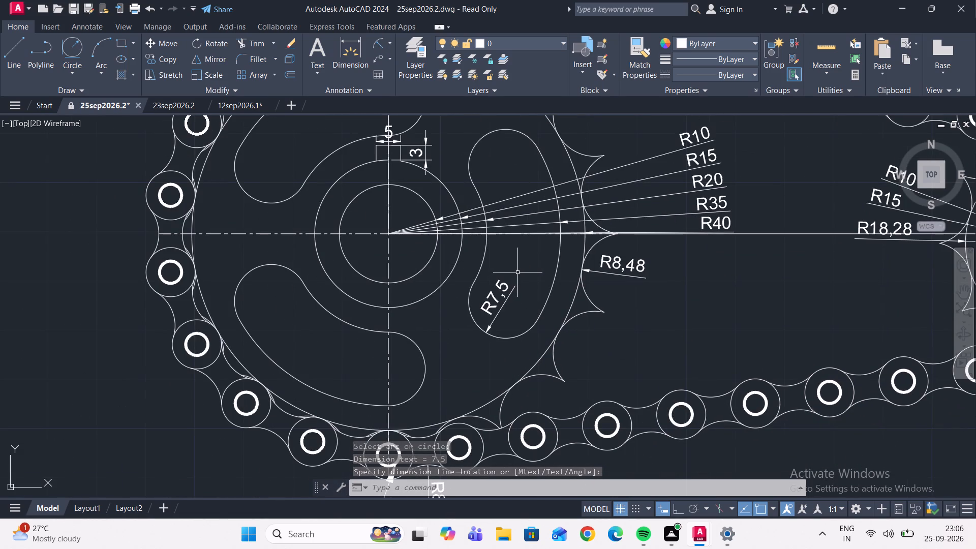
middle_click_drag(412, 221, 391, 297)
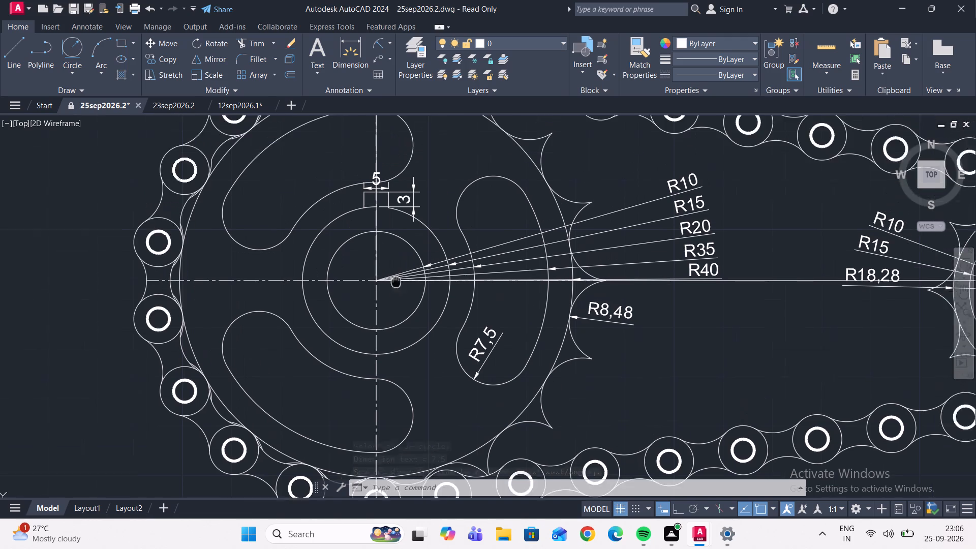
middle_click_drag(391, 297, 386, 318)
middle_click_drag(387, 313, 383, 353)
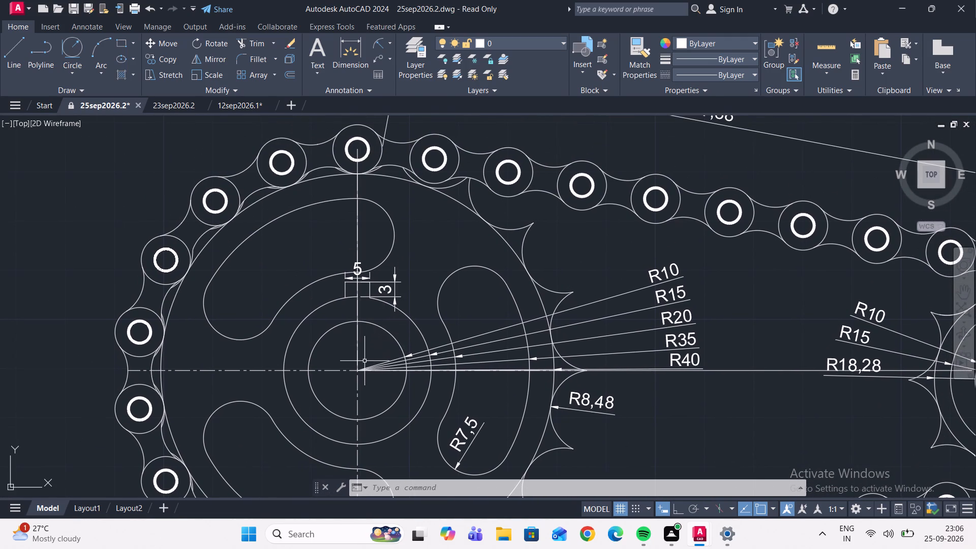
middle_click_drag(307, 286, 389, 221)
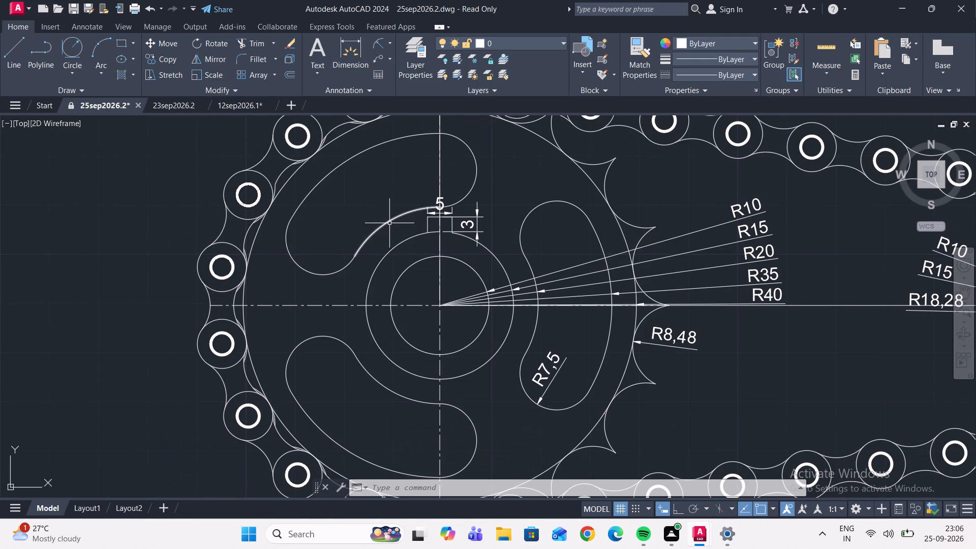
middle_click_drag(385, 191, 336, 276)
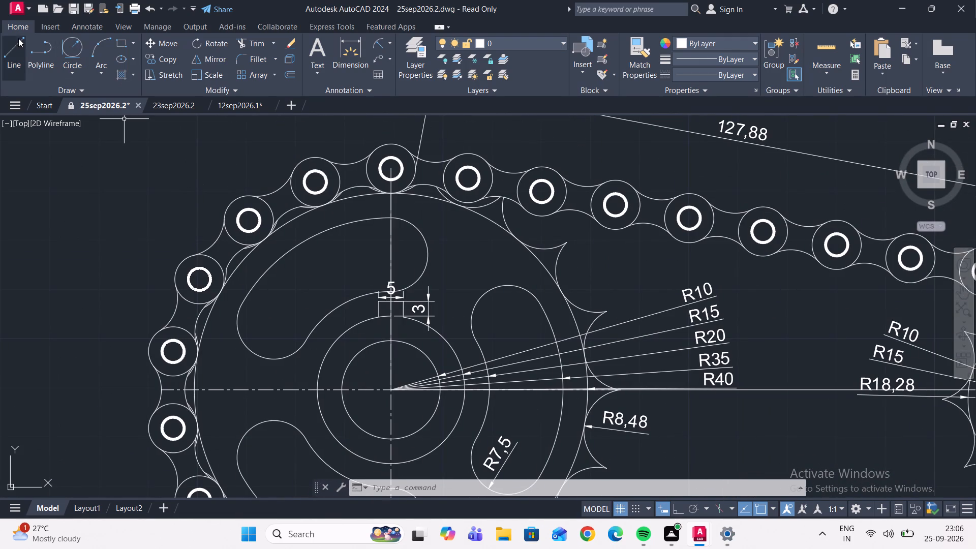
left_click(21, 43)
left_click_drag(392, 390, 390, 375)
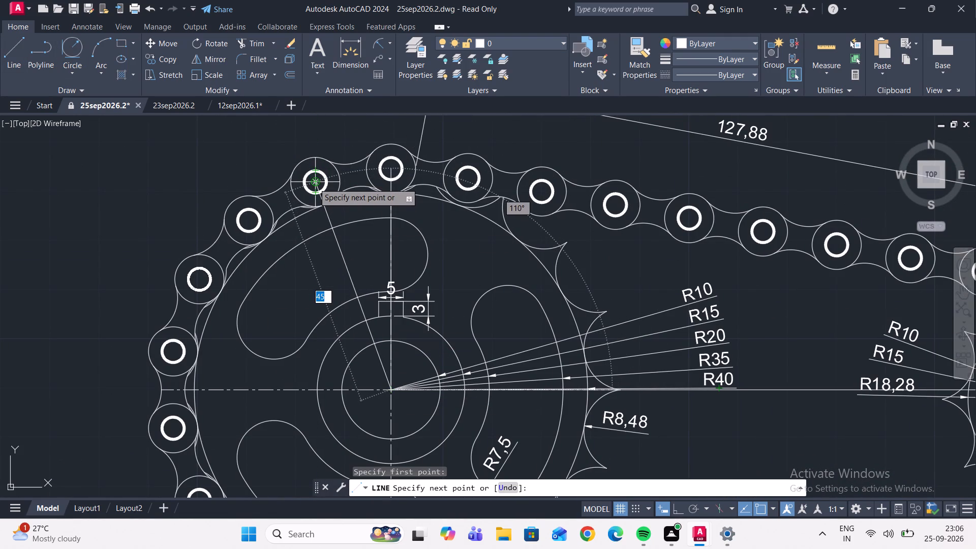
type("60")
key("Return")
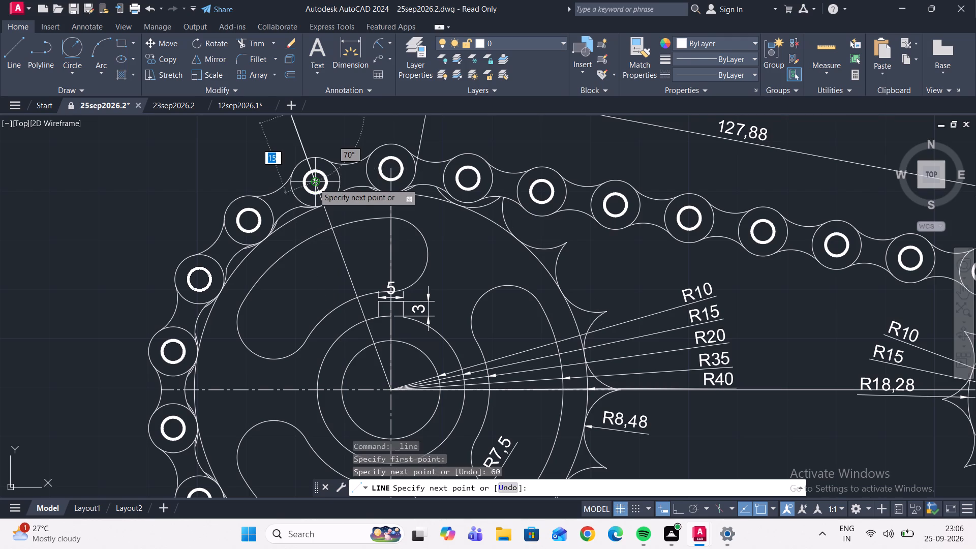
key("Escape")
Add an angular dimension between the large sprocket's vertical centreline and the new slanted line, placed above the chain rollers.
middle_click_drag(365, 224, 365, 224)
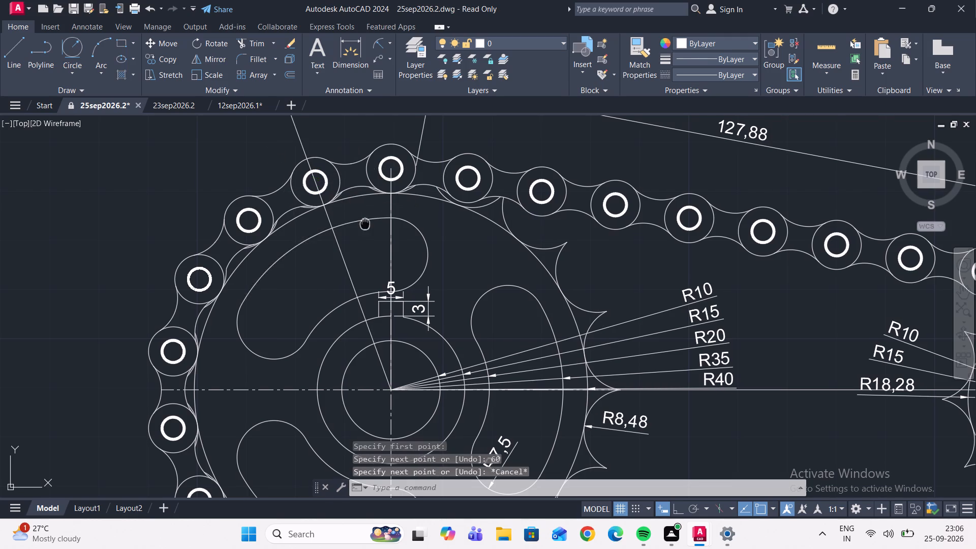
middle_click_drag(365, 224, 361, 280)
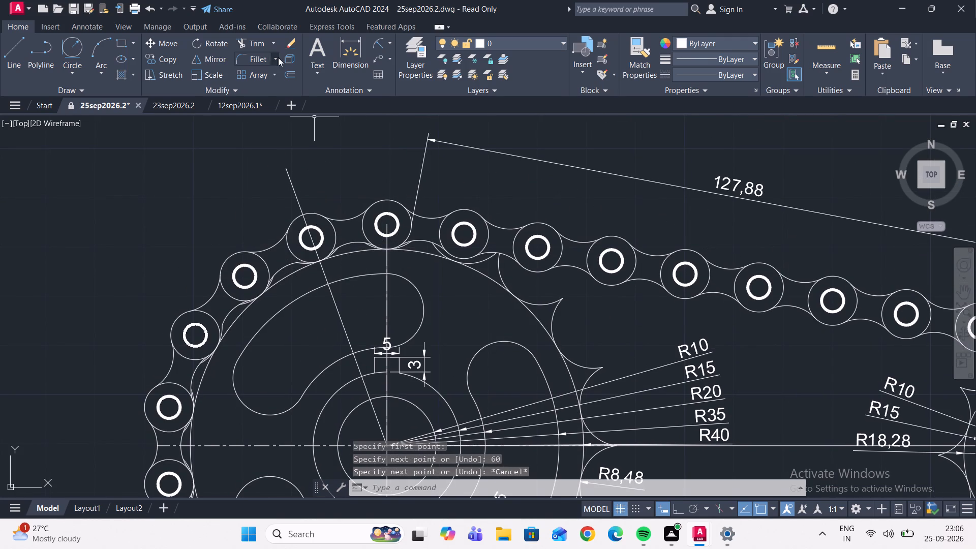
left_click(392, 44)
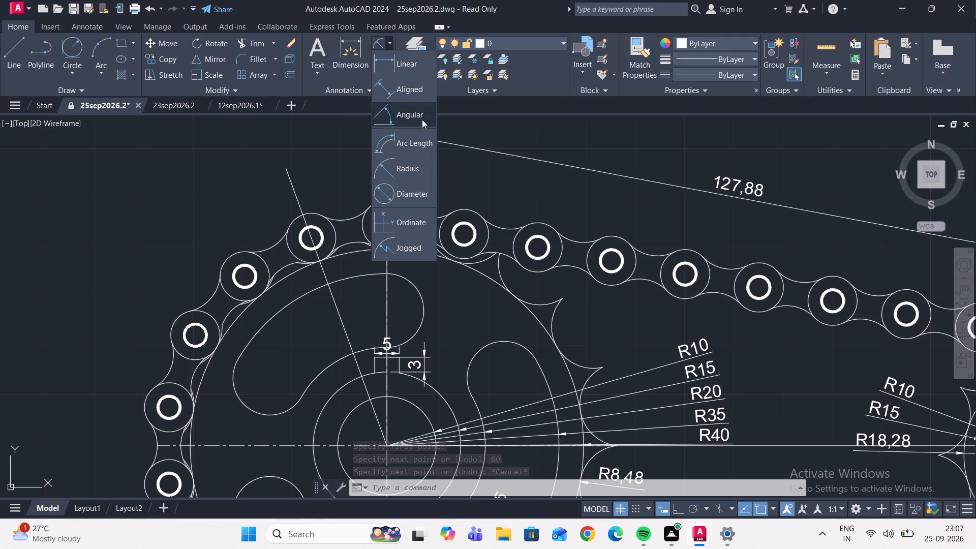
left_click(422, 119)
left_click(387, 244)
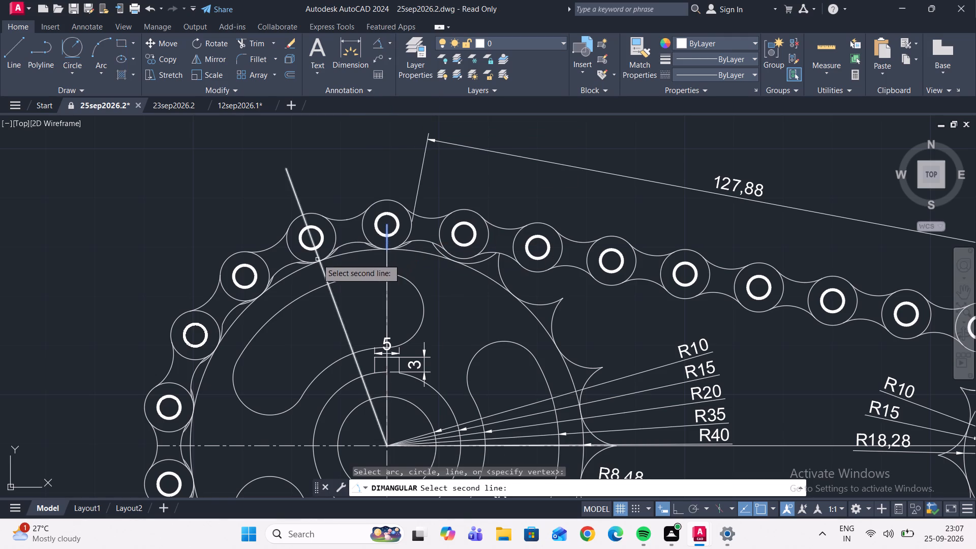
left_click(319, 256)
left_click(309, 167)
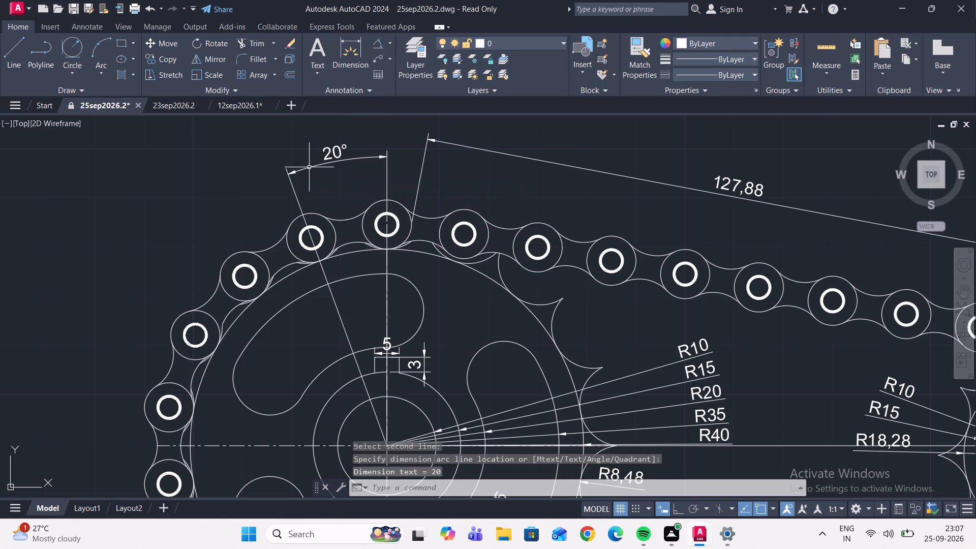
Add a vertical linear dimension from the top of the topmost chain roller's outer circle to the large sprocket's centre, placed outside the chain.
middle_click_drag(357, 184, 405, 149)
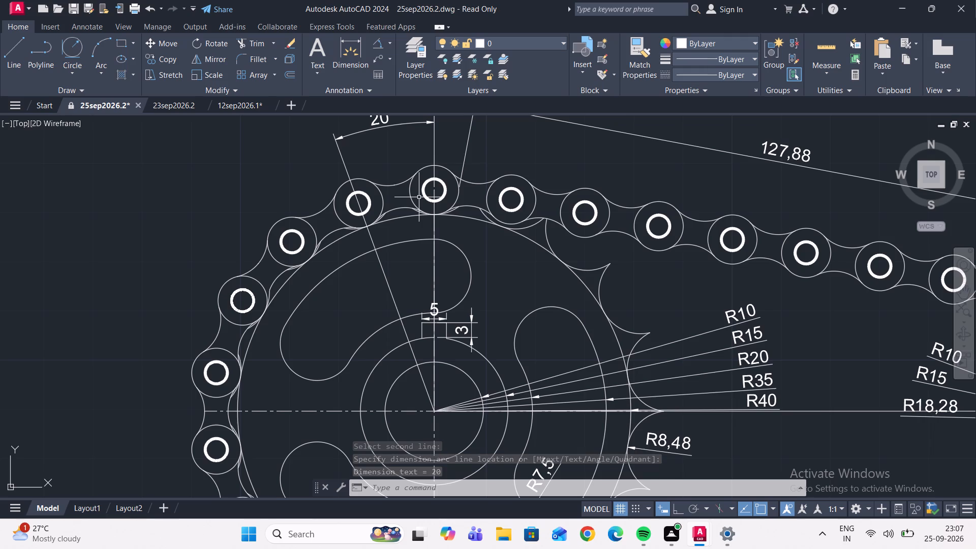
left_click(391, 43)
left_click(393, 58)
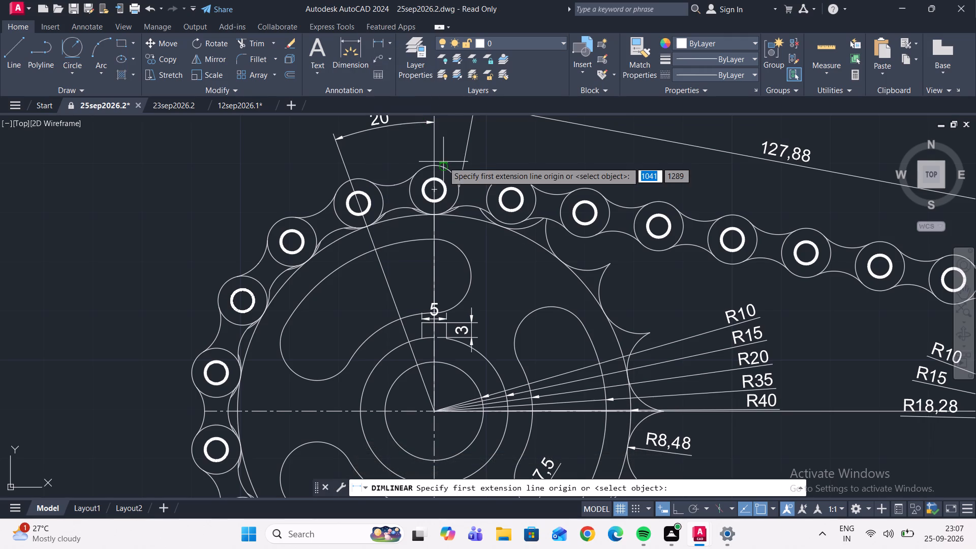
scroll(431, 166, "up", 2)
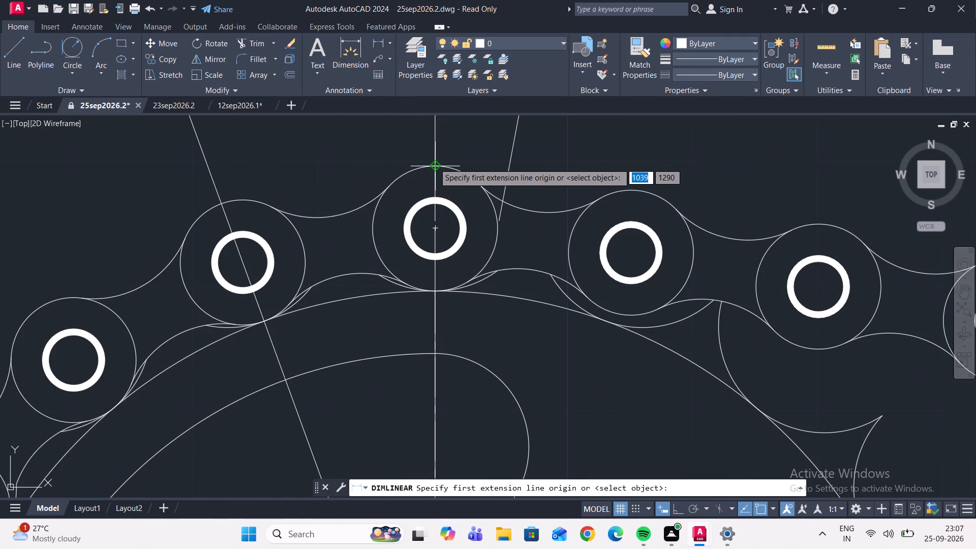
left_click(435, 164)
scroll(439, 135, "down", 3)
scroll(437, 295, "up", 2)
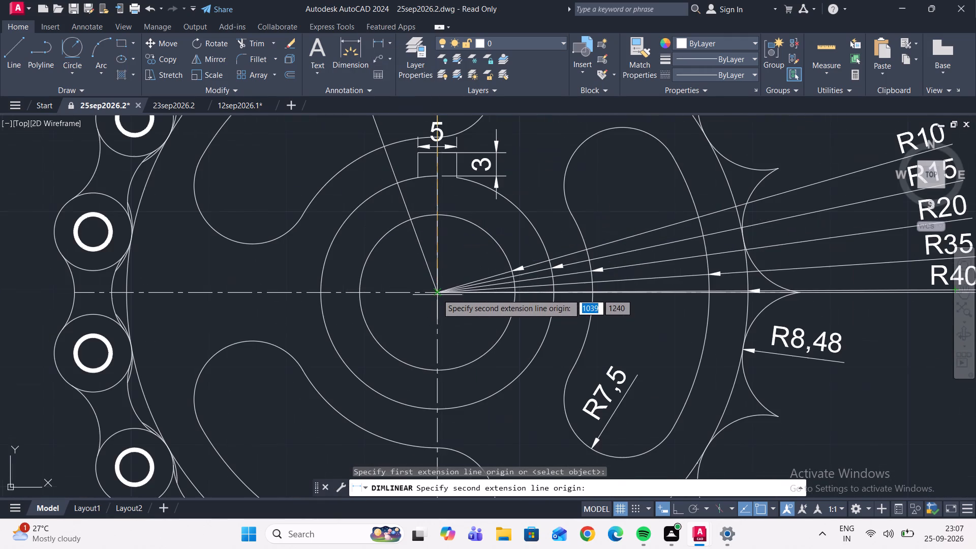
left_click(438, 293)
scroll(332, 294, "down", 3)
scroll(250, 295, "up", 2)
left_click(213, 291)
scroll(248, 279, "down", 2)
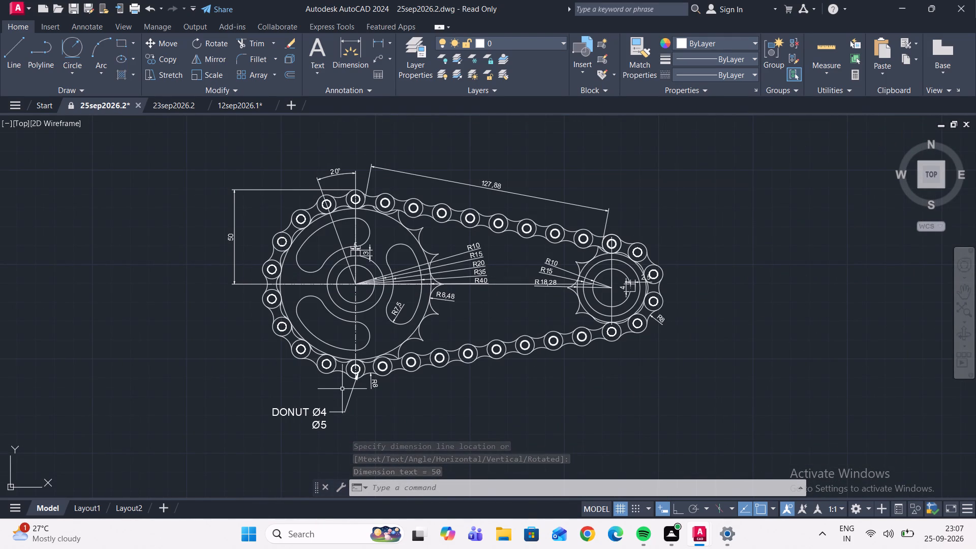
Examine the dimensioned drawing from the large sprocket across to the small sprocket for leftover geometry errors.
middle_click_drag(340, 391, 338, 360)
middle_click_drag(338, 359, 391, 360)
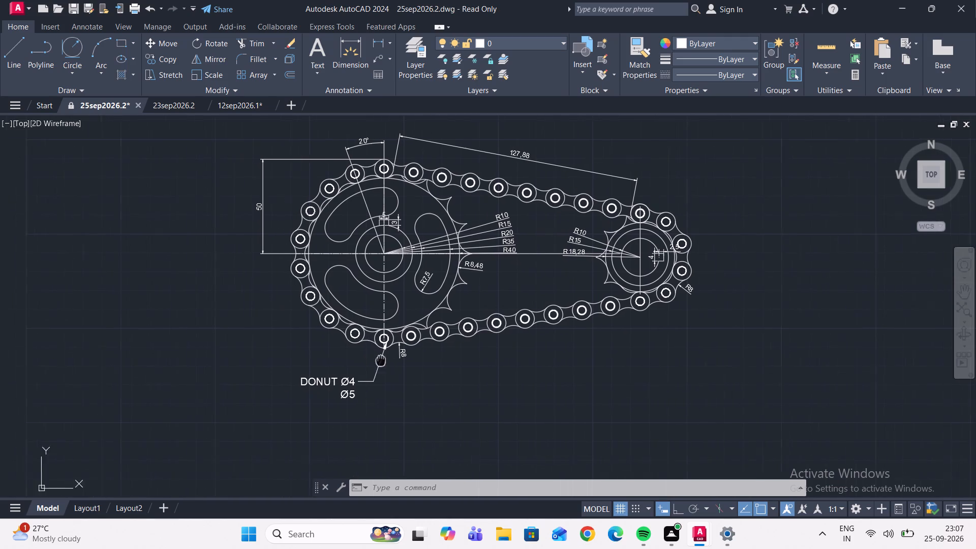
middle_click_drag(391, 360, 391, 361)
scroll(418, 238, "up", 2)
middle_click_drag(729, 344, 729, 344)
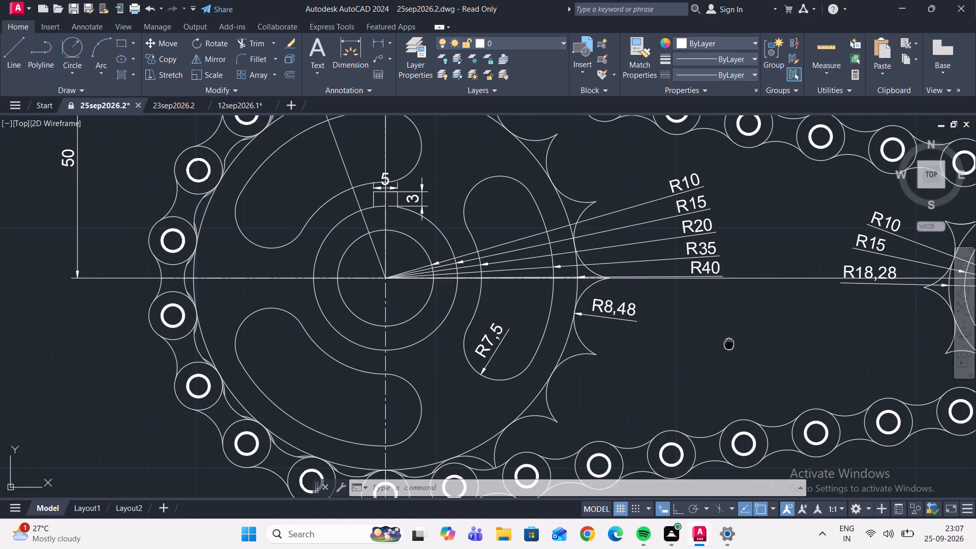
middle_click_drag(729, 344, 628, 352)
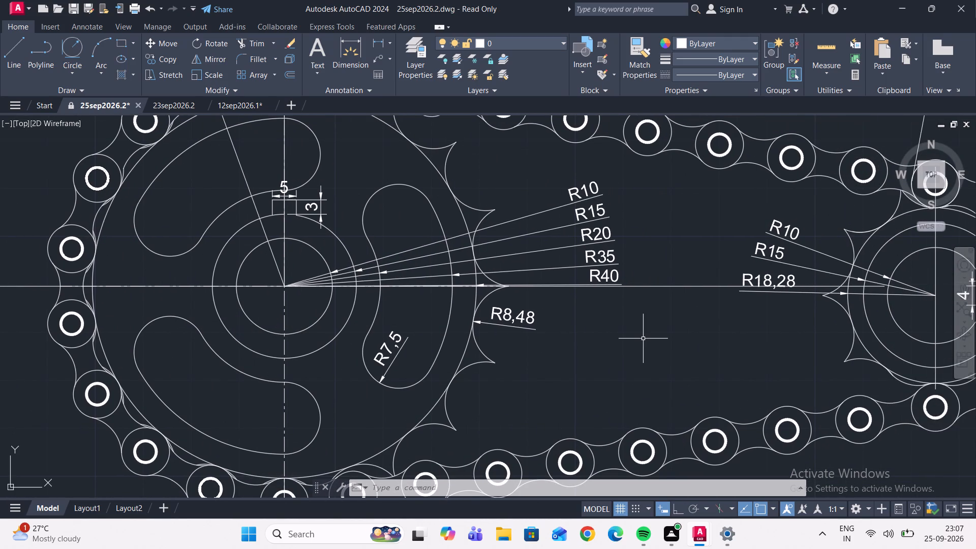
middle_click_drag(687, 359, 541, 375)
scroll(539, 371, "down", 1)
scroll(664, 384, "up", 2)
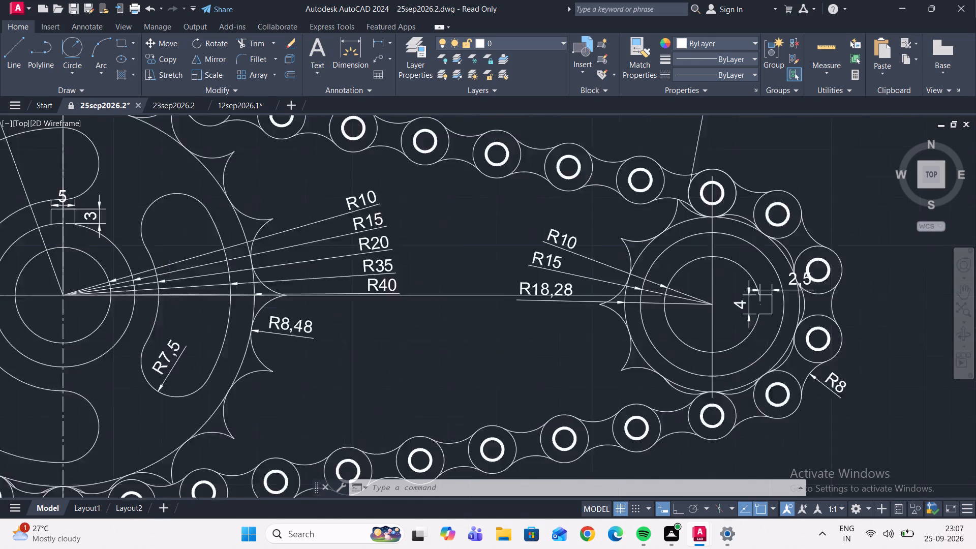
Extend the small sprocket's lower-left tooth arc down to the edge of the lower chain link.
scroll(664, 384, "up", 1)
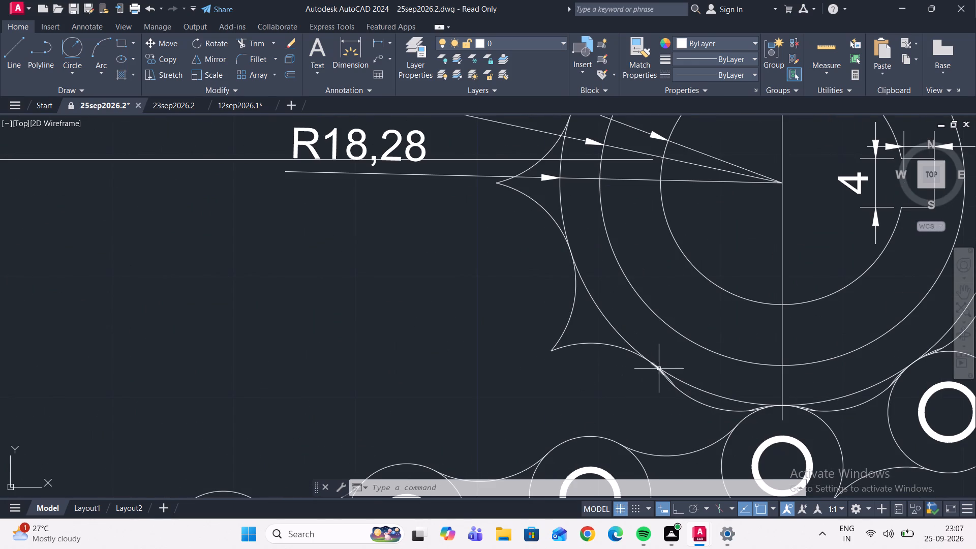
scroll(677, 389, "up", 2)
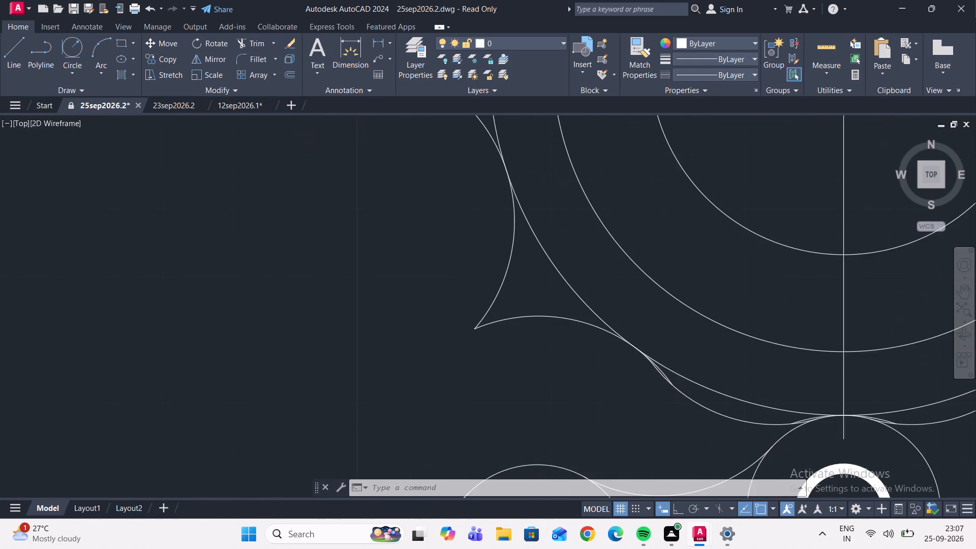
scroll(677, 389, "up", 1)
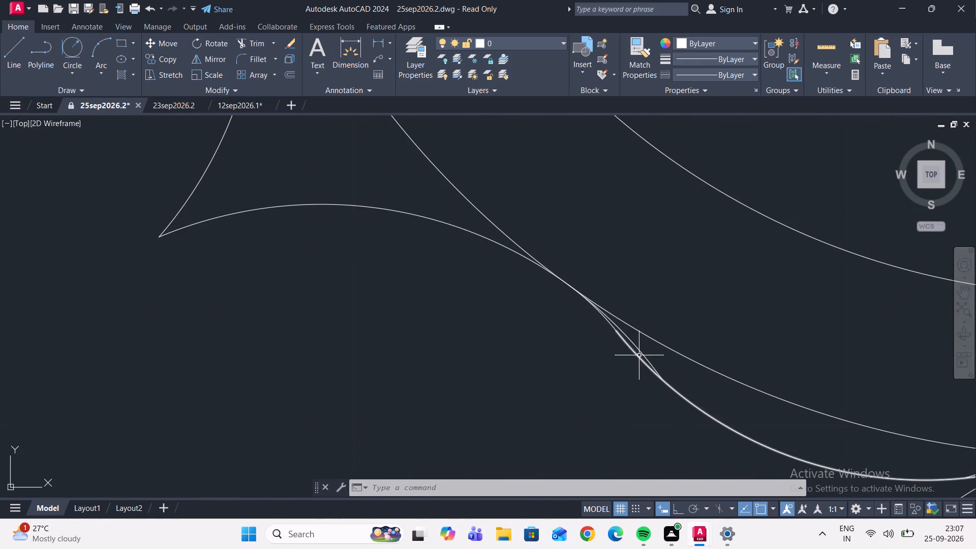
scroll(647, 350, "down", 5)
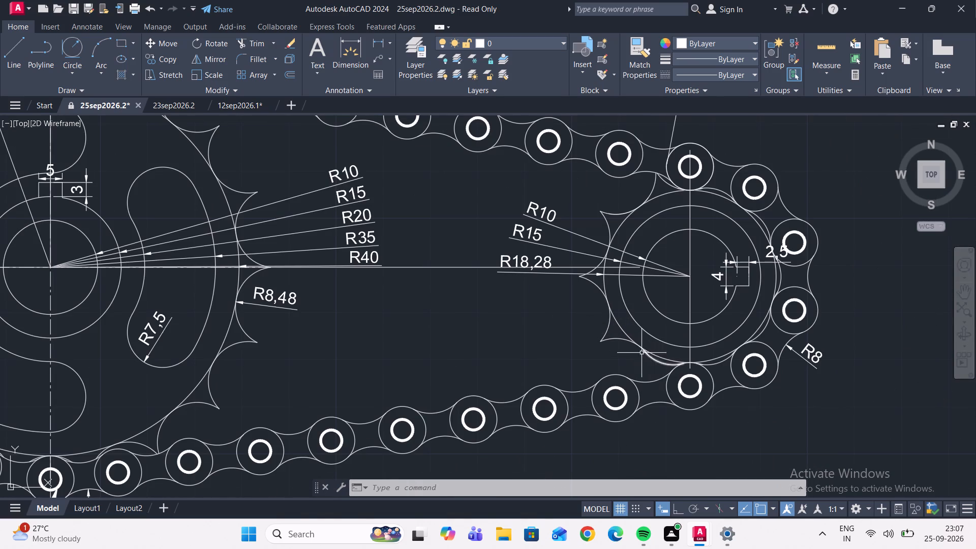
left_click(276, 43)
left_click(275, 85)
scroll(644, 355, "up", 1)
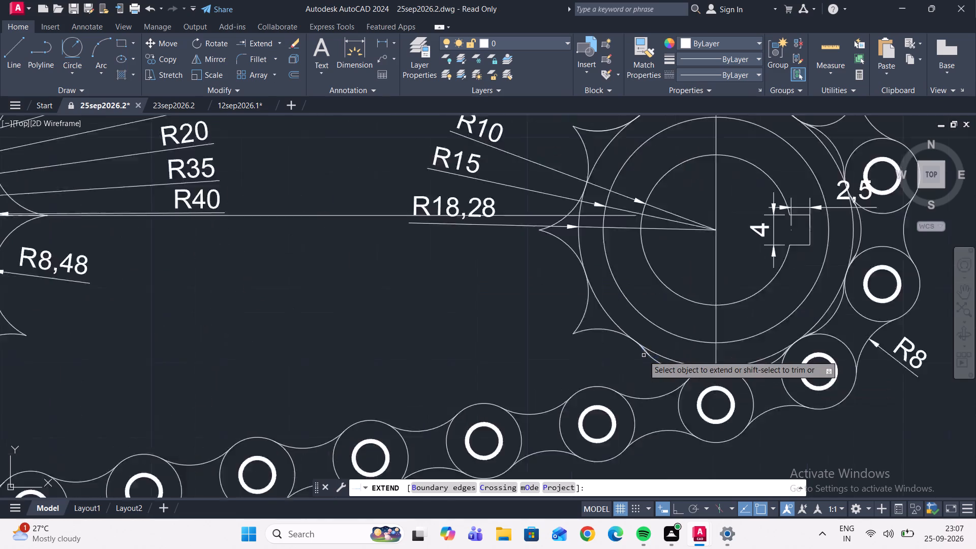
scroll(644, 355, "up", 3)
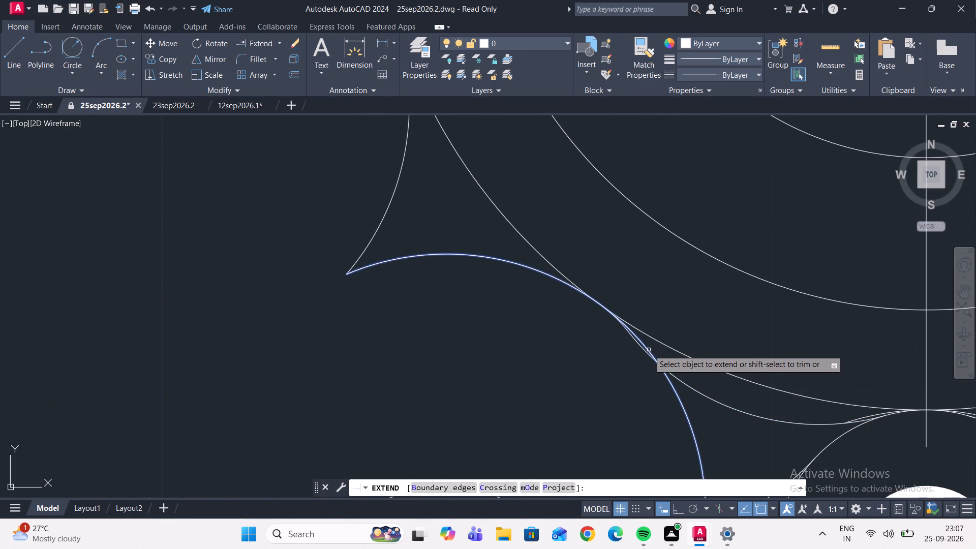
left_click(649, 350)
scroll(695, 355, "down", 2)
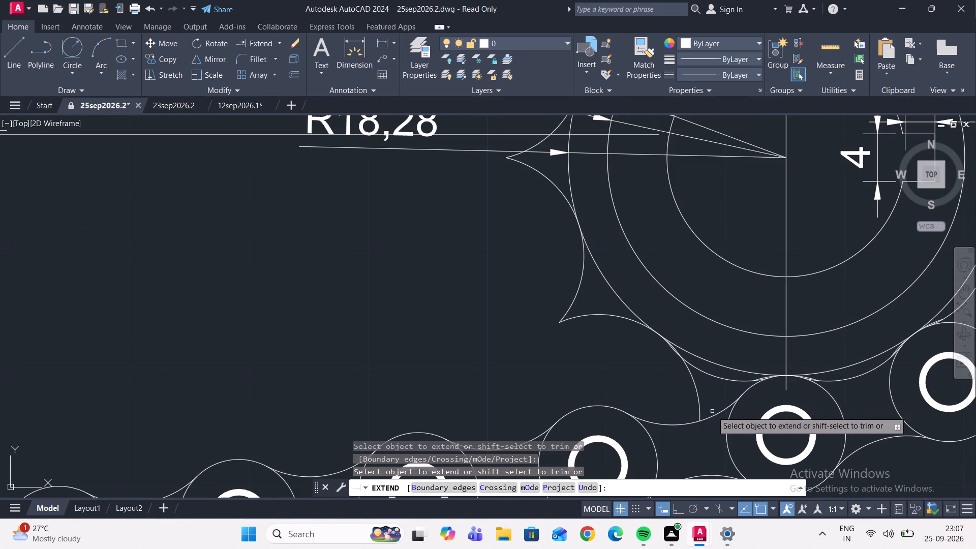
key("Escape")
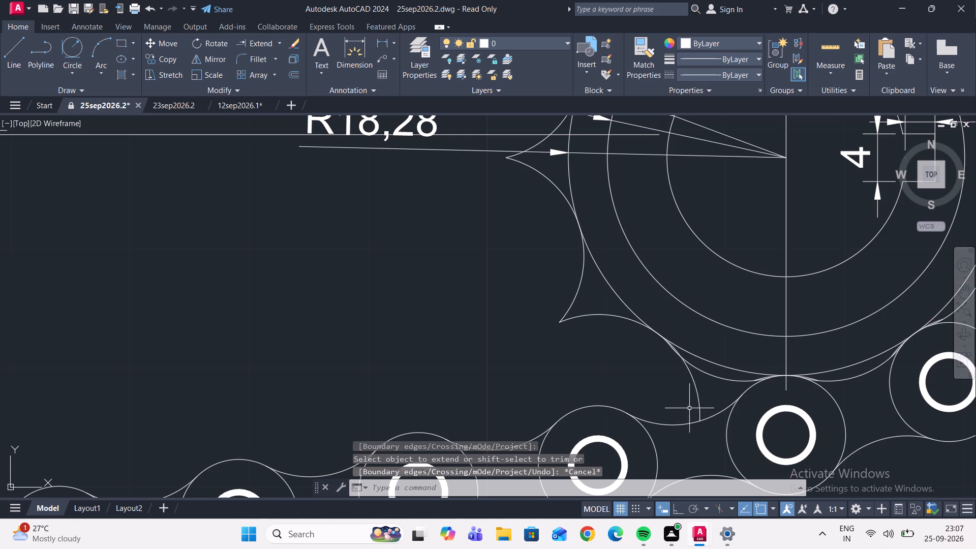
Trim the overlapping end of the adjacent bottom tooth arc back to the extended arc on the small sprocket.
scroll(675, 353, "up", 3)
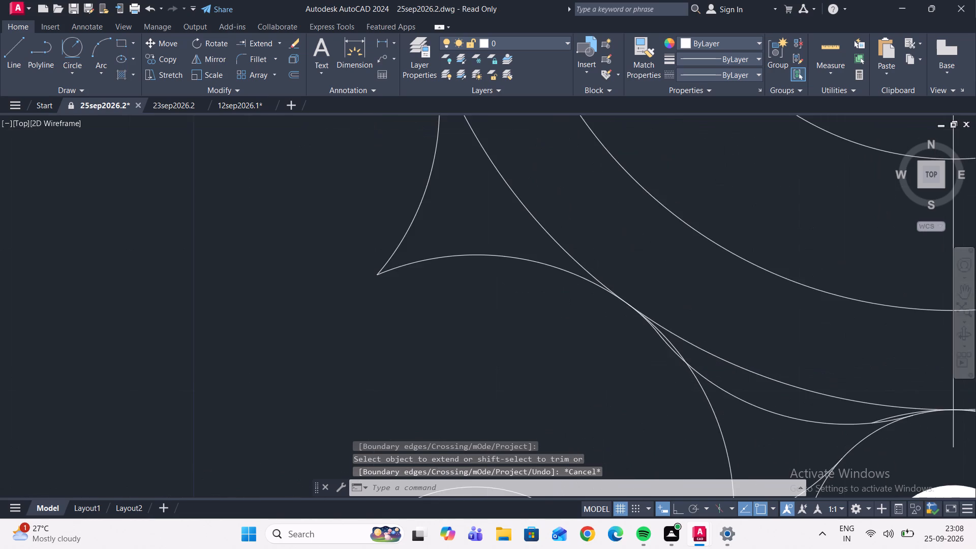
left_click(394, 44)
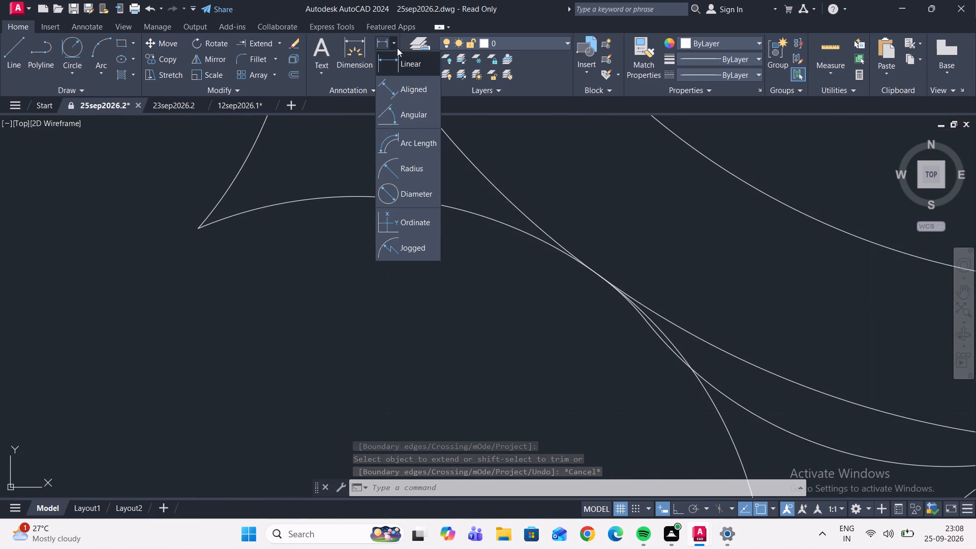
left_click(282, 42)
left_click(273, 61)
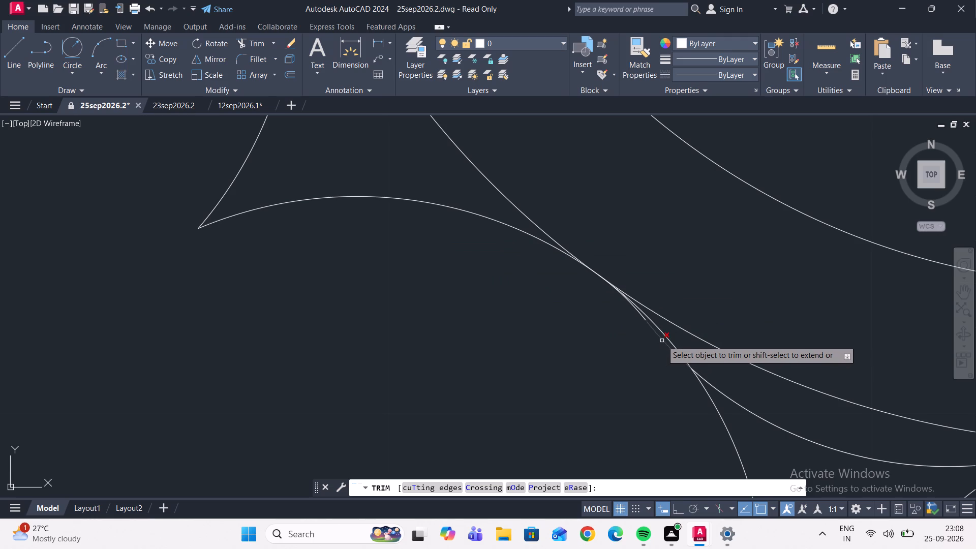
left_click(662, 341)
left_click(643, 317)
scroll(603, 322, "down", 1)
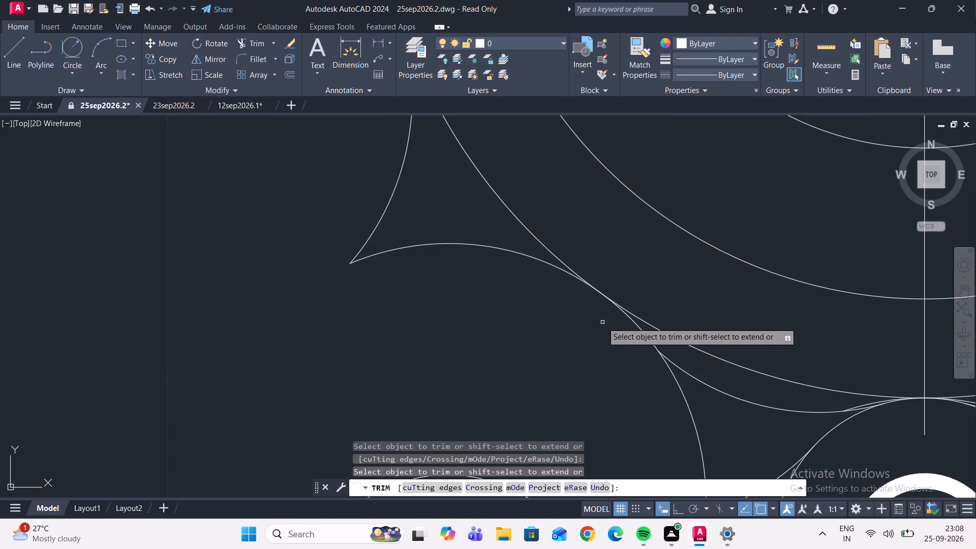
middle_click_drag(602, 322, 452, 274)
scroll(452, 271, "down", 2)
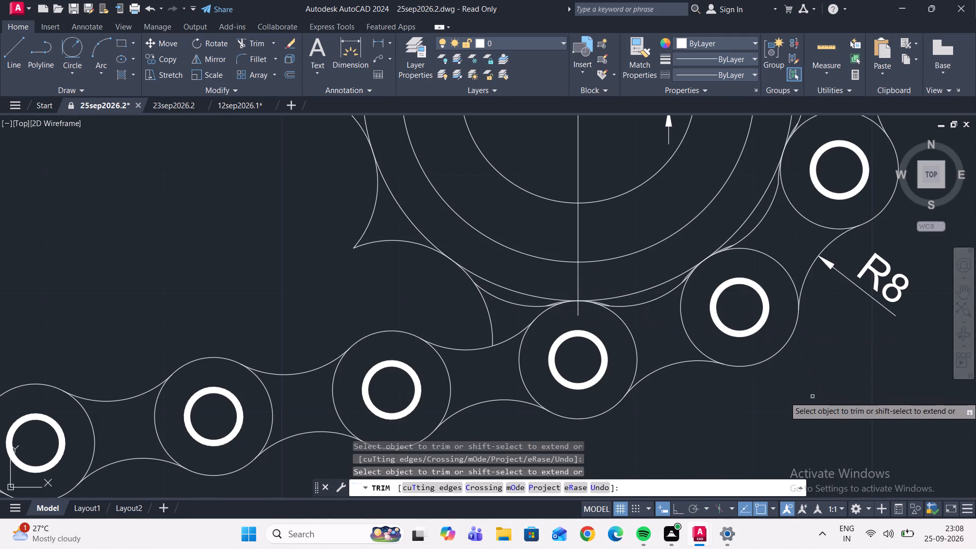
middle_click_drag(811, 399, 794, 341)
scroll(819, 367, "down", 2)
middle_click_drag(819, 370, 705, 421)
middle_click_drag(710, 415, 701, 446)
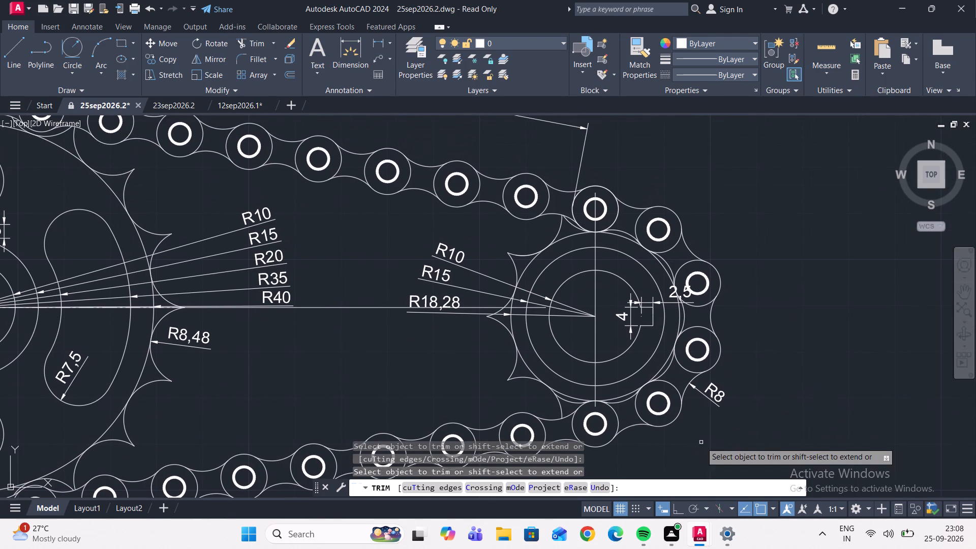
key("Escape")
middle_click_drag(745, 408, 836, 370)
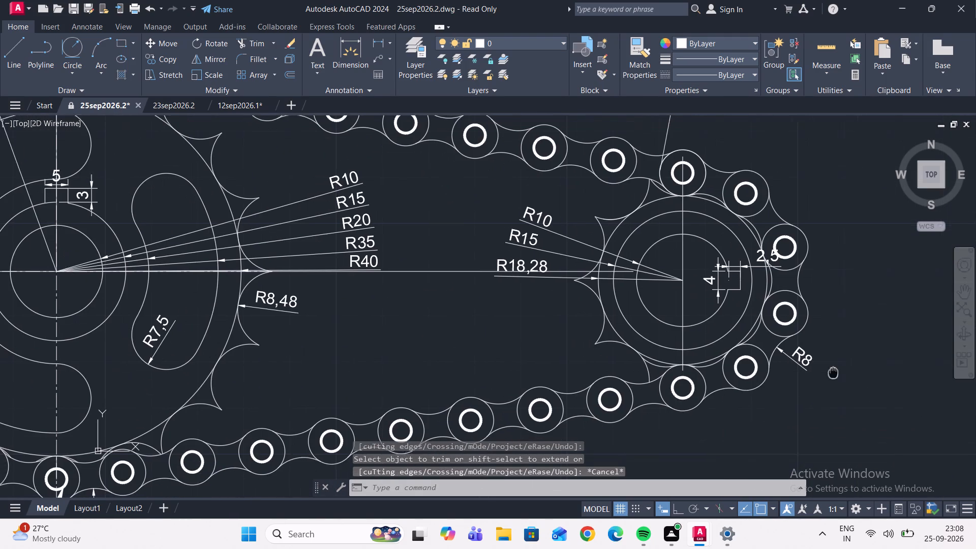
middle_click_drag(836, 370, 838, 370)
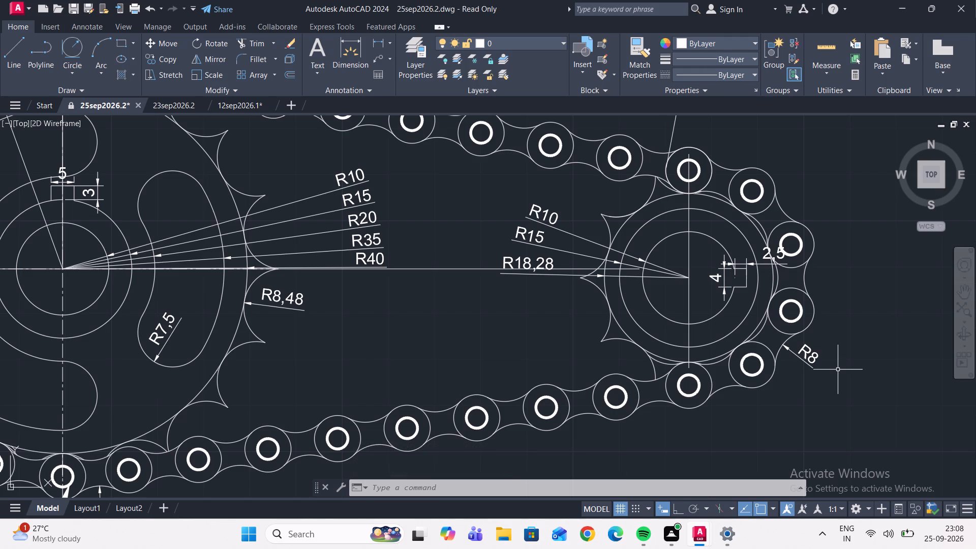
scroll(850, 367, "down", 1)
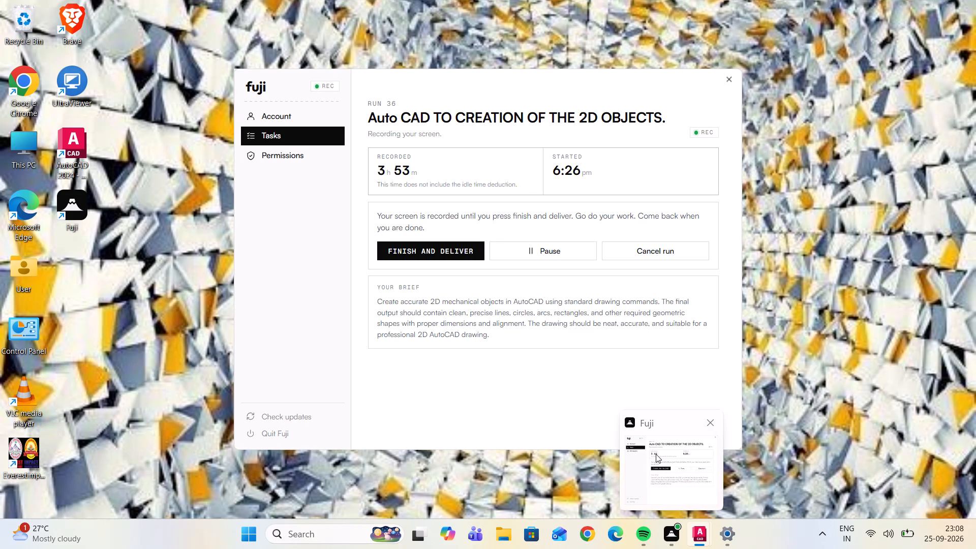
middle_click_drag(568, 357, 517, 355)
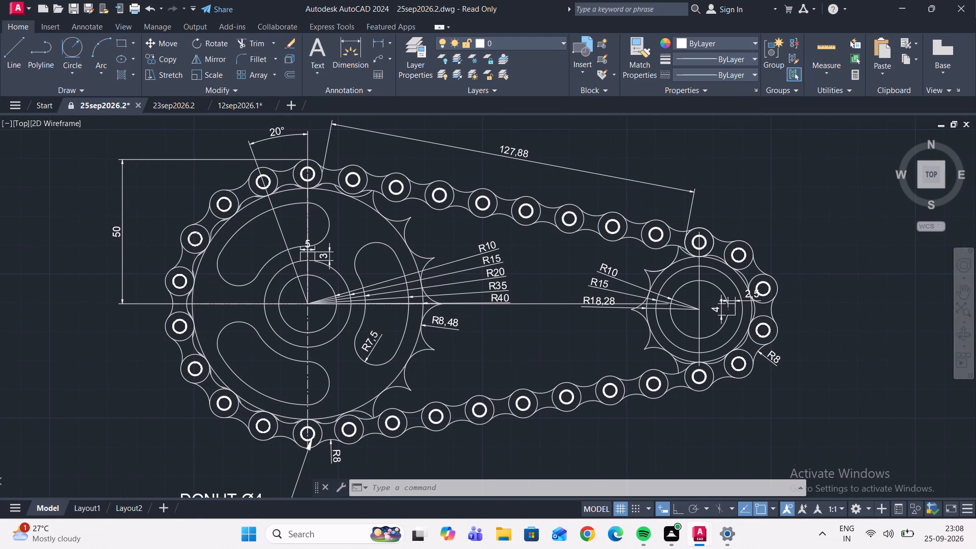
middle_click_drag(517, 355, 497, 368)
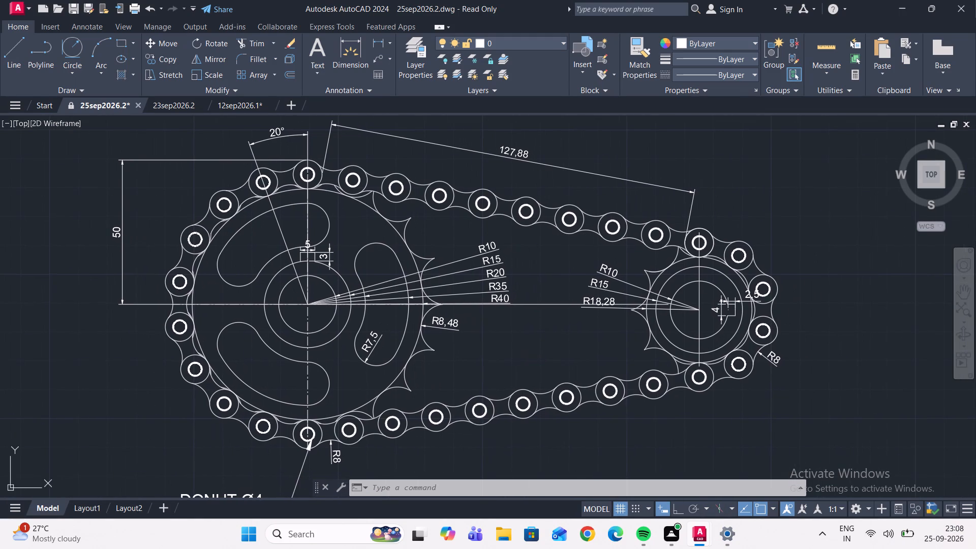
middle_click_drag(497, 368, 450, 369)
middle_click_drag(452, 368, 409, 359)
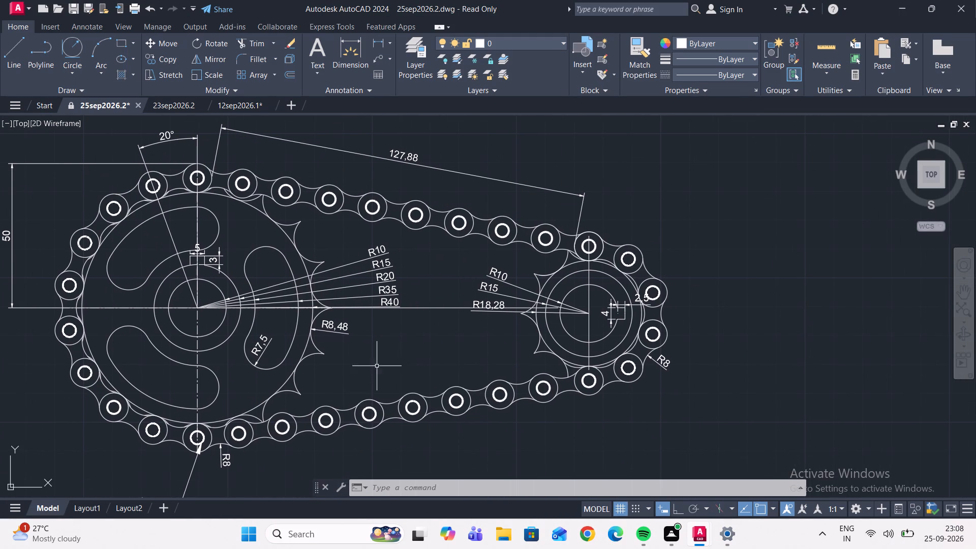
Reposition the large sprocket's R10, R15 and R20 radius labels higher between the sprockets, fanning out their leader lines.
scroll(370, 257, "up", 2)
left_click(372, 257)
left_click(386, 255)
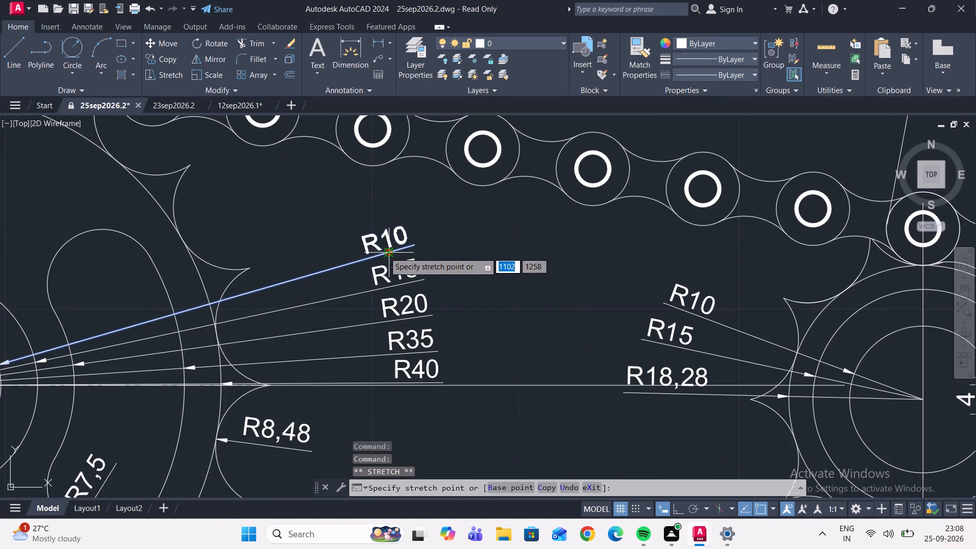
left_click(340, 204)
left_click(396, 284)
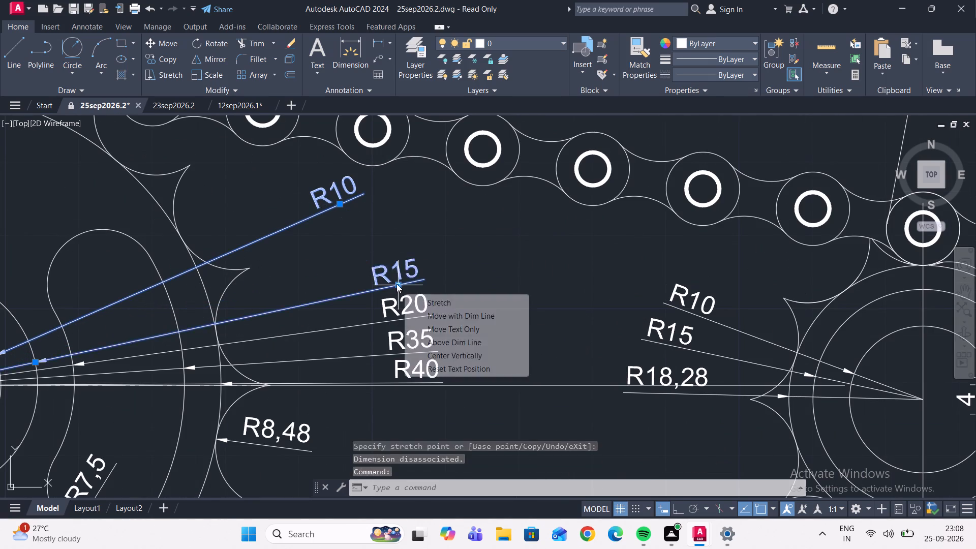
left_click(397, 284)
left_click_drag(399, 287, 398, 282)
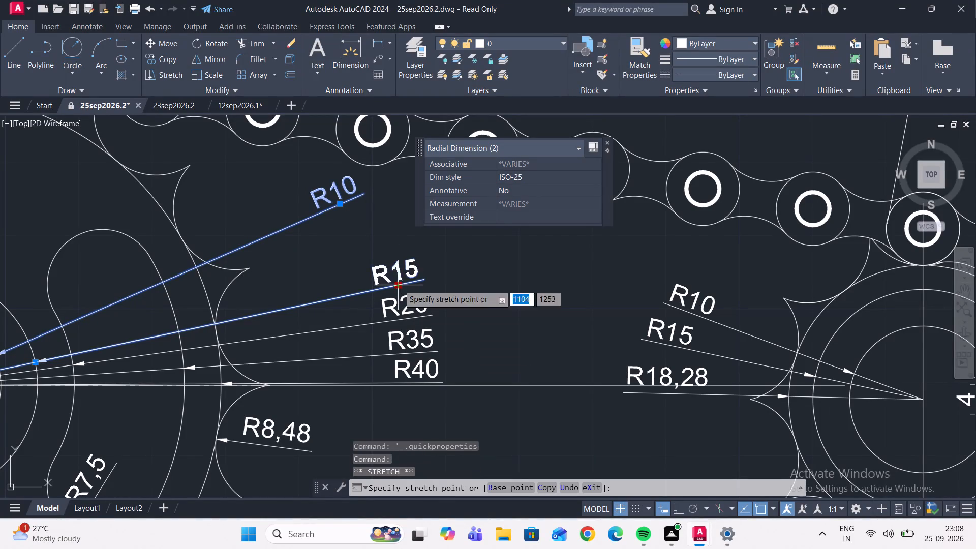
left_click_drag(398, 282, 366, 234)
left_click(367, 234)
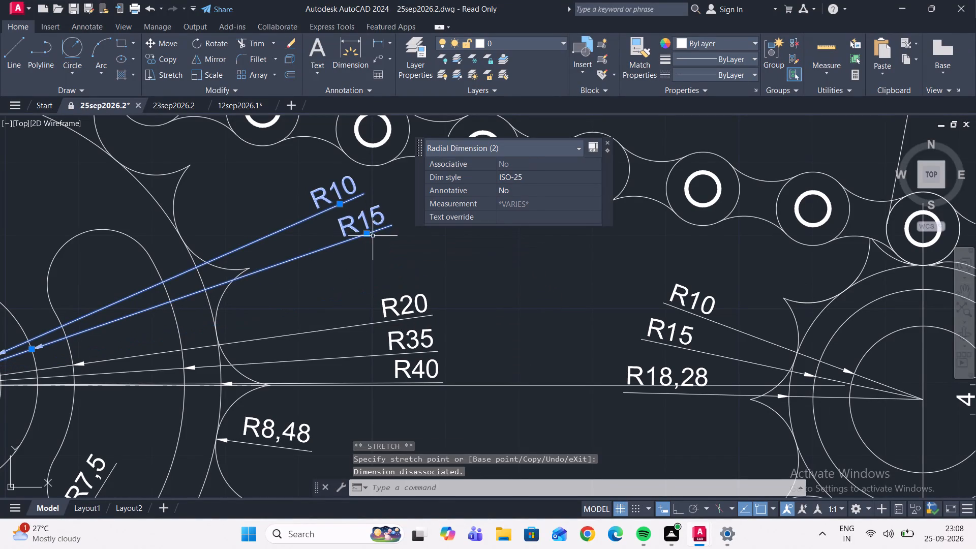
left_click(414, 314)
left_click_drag(405, 319, 399, 300)
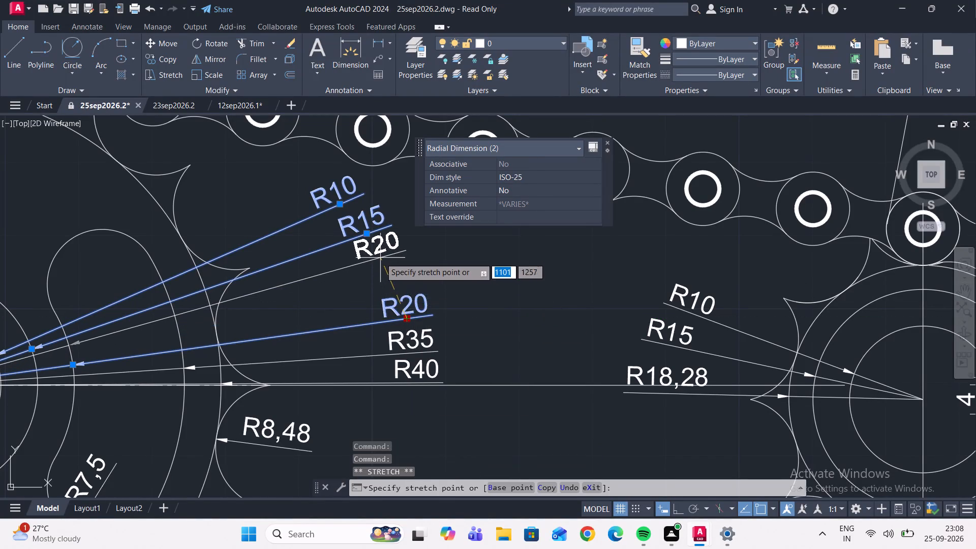
left_click(383, 263)
Move the large sprocket's R35 and R40 radius labels up beneath the R20 label, evenly spaced in the same fan.
left_click(419, 344)
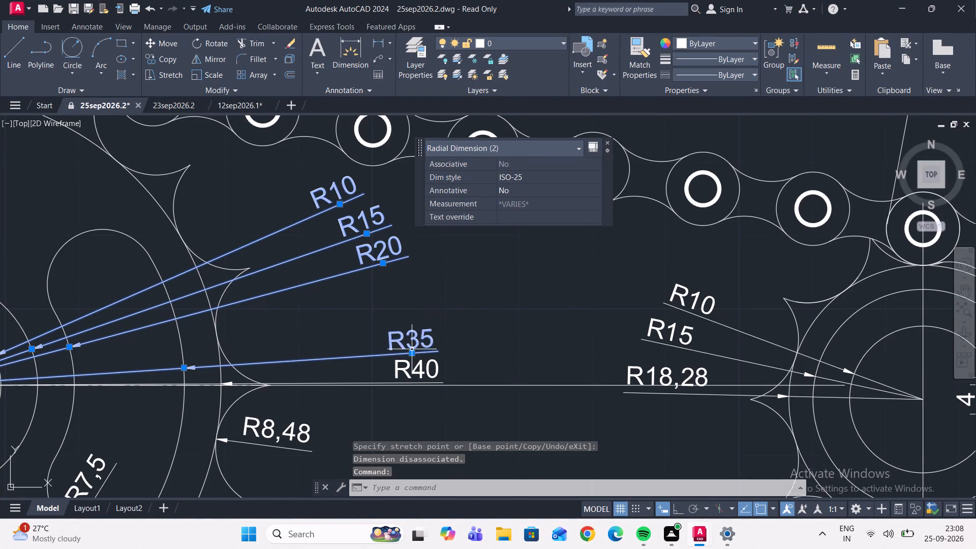
left_click_drag(411, 352, 410, 320)
left_click(396, 290)
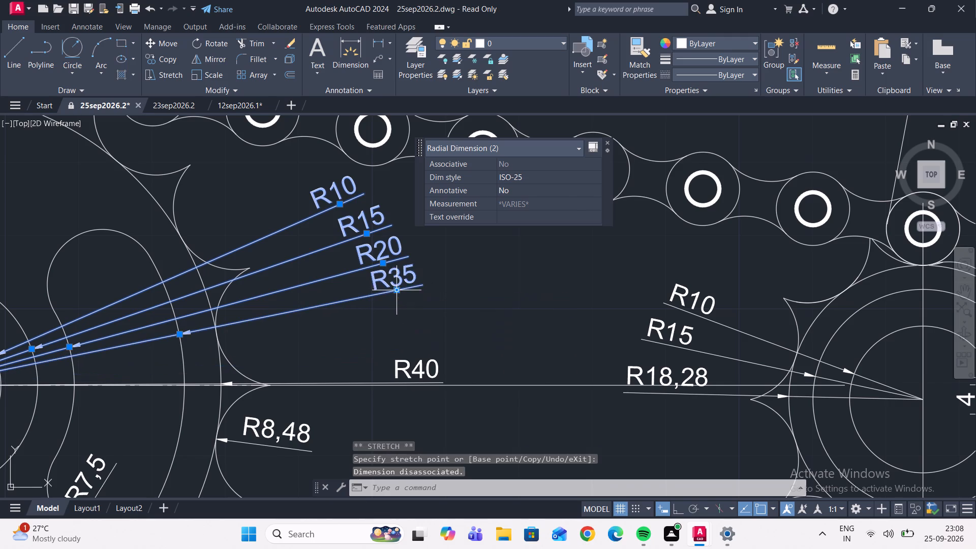
left_click(413, 373)
left_click_drag(417, 381, 418, 377)
left_click(408, 323)
scroll(442, 314, "down", 1)
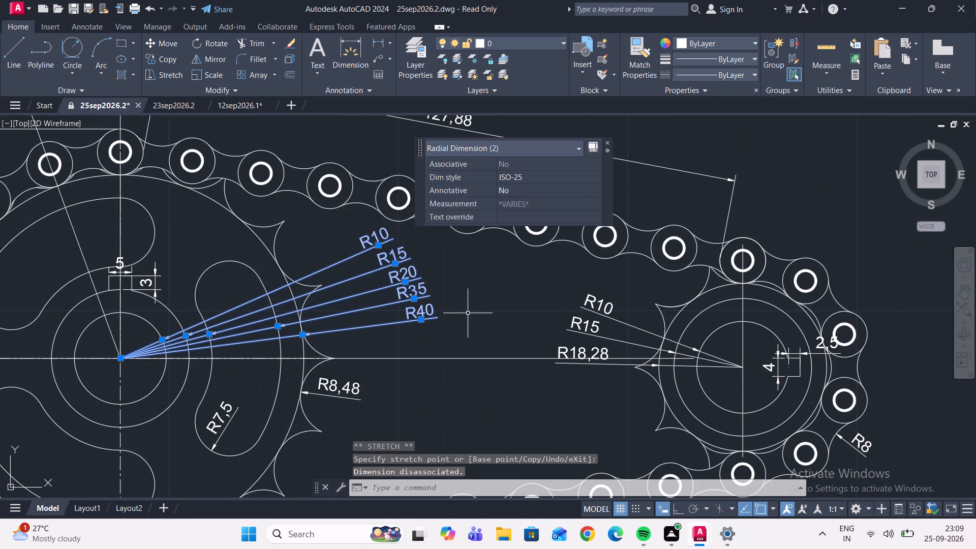
middle_click_drag(468, 315, 463, 322)
key("Escape")
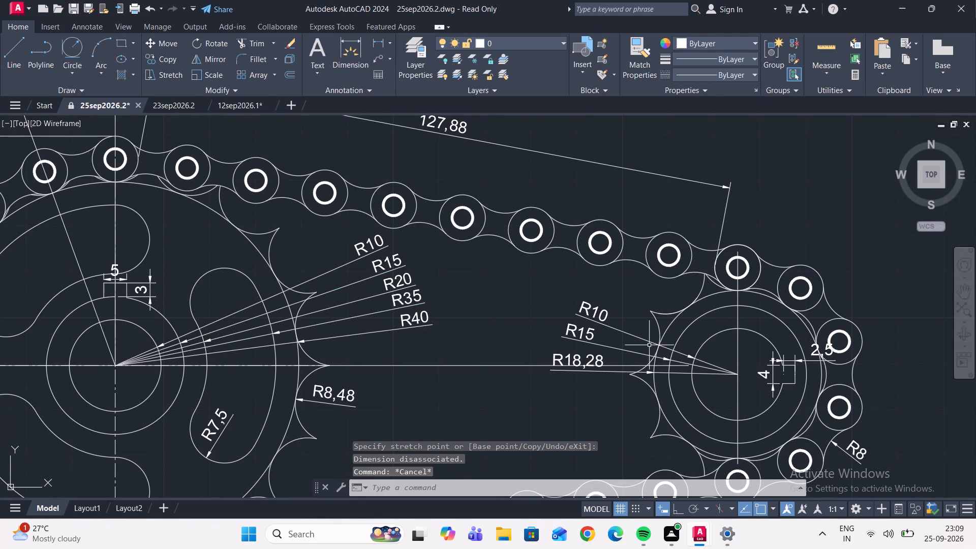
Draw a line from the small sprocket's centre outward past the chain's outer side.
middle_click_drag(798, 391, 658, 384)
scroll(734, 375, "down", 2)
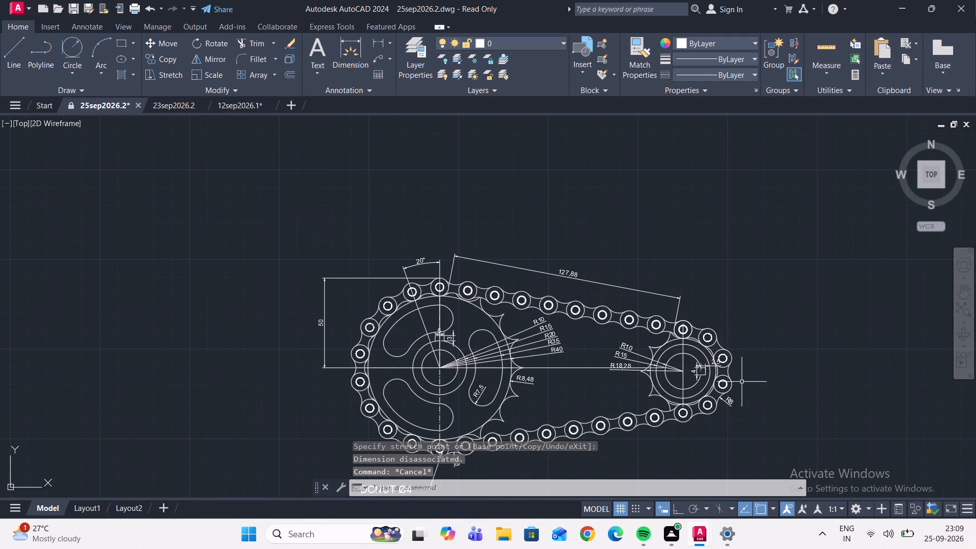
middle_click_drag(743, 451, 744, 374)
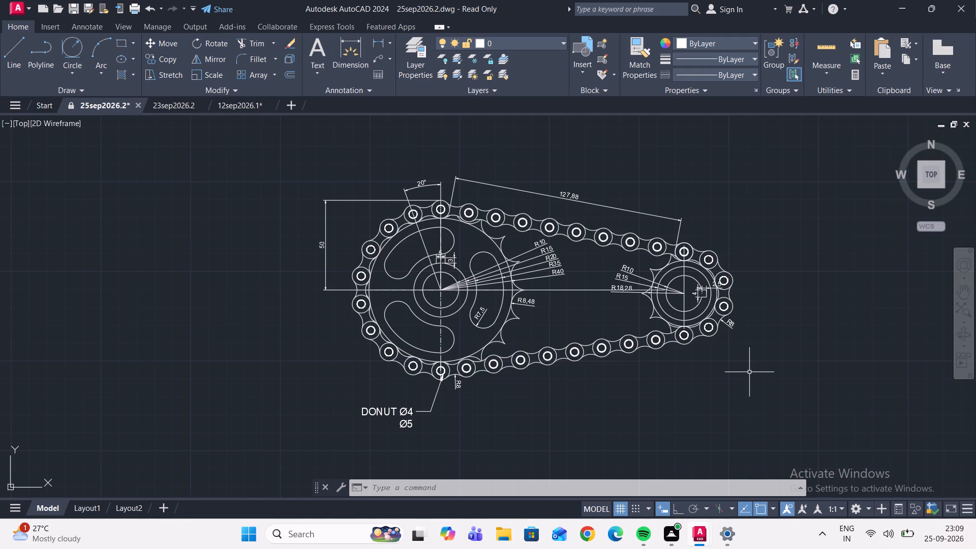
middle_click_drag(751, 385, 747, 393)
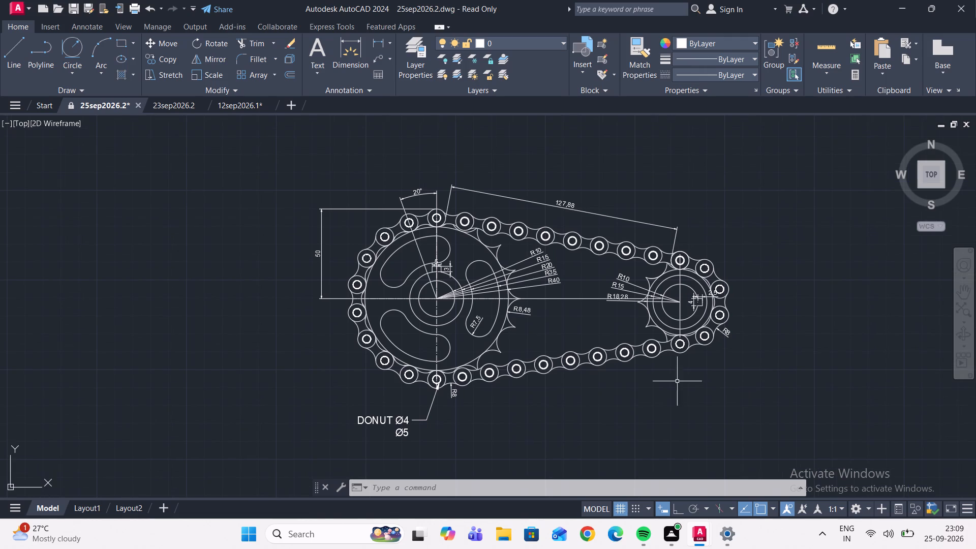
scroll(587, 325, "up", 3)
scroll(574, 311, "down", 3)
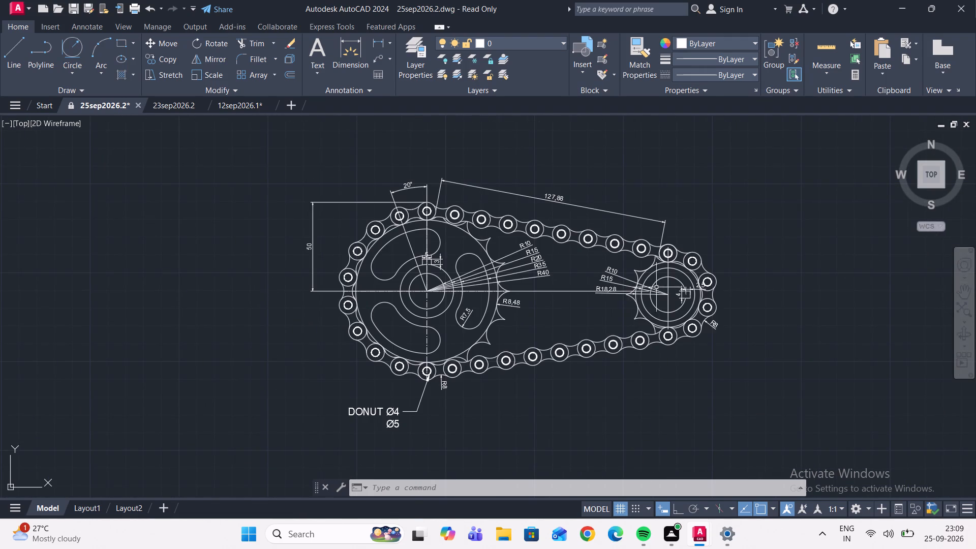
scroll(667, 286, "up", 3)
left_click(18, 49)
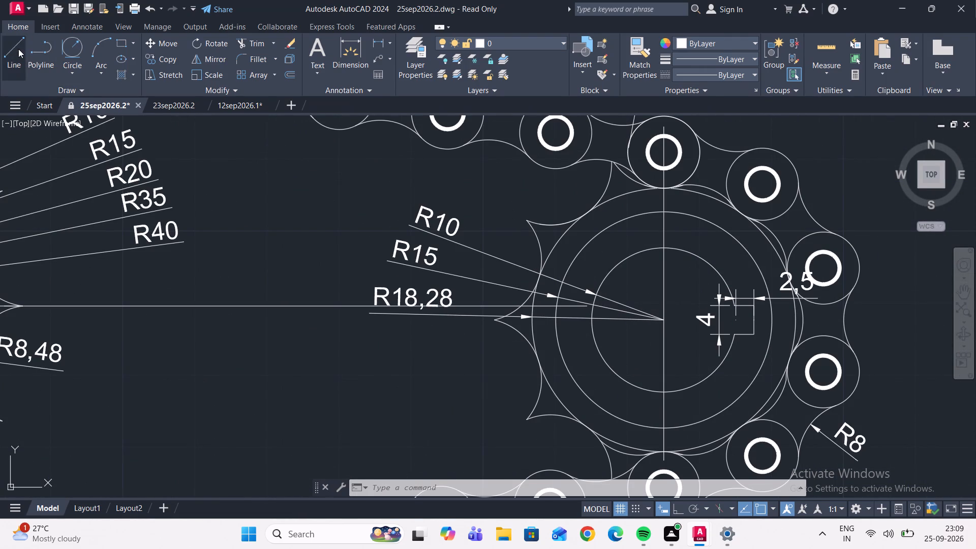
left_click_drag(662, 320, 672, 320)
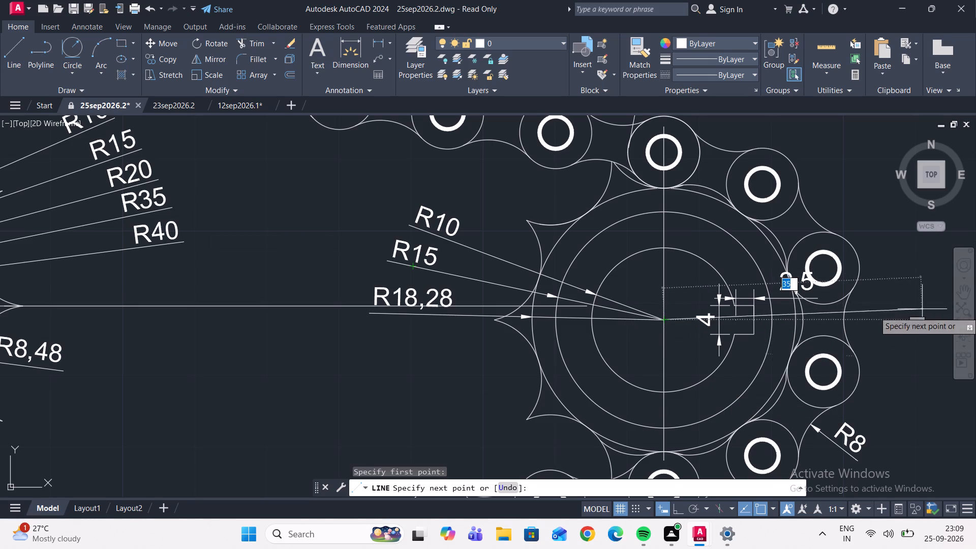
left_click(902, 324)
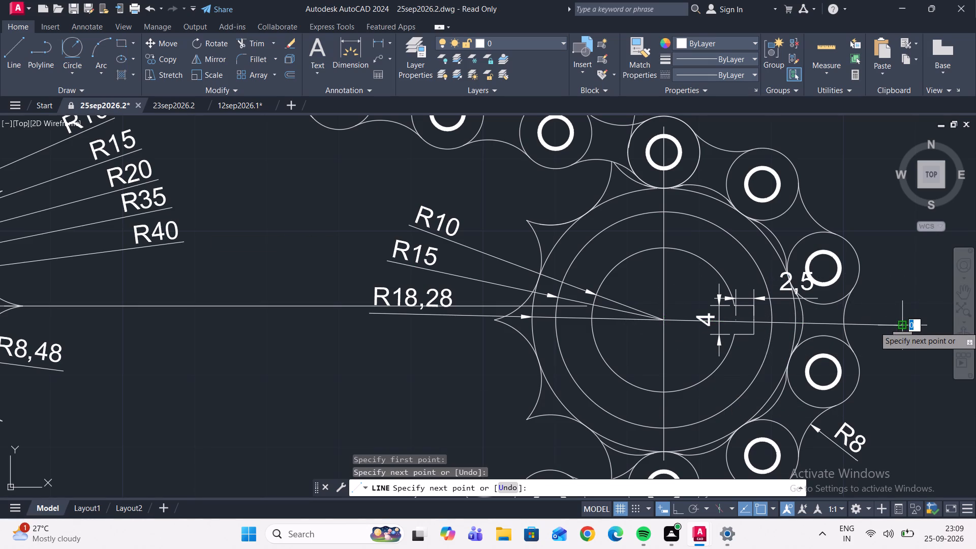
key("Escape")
Delete the short line from the small sprocket's centre together with the long horizontal line starting at the large sprocket's centre.
left_click(678, 319)
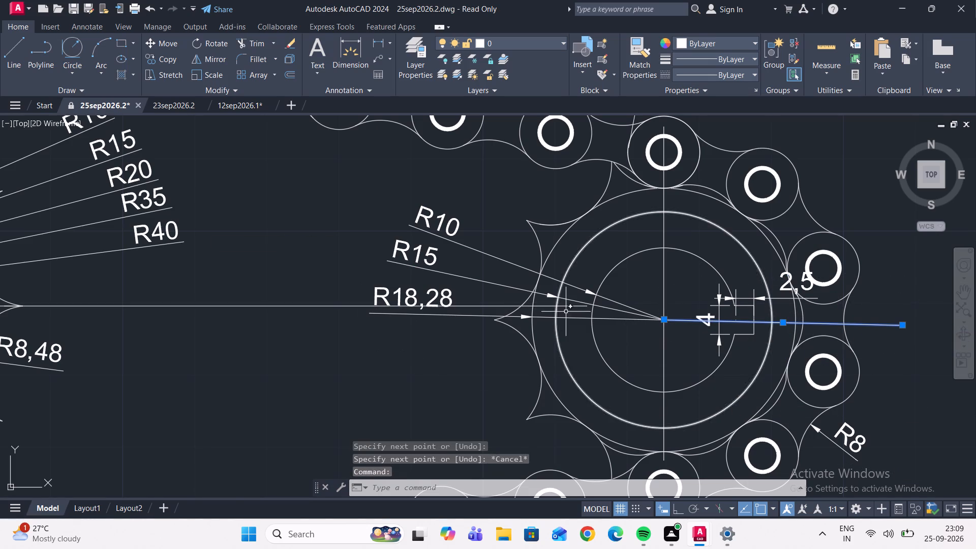
scroll(639, 334, "down", 1)
left_click(361, 317)
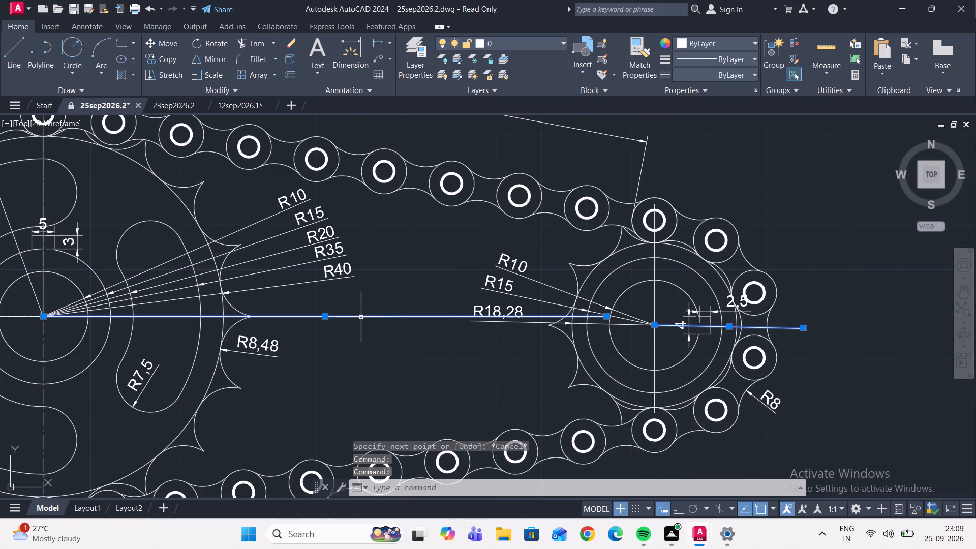
key("Delete")
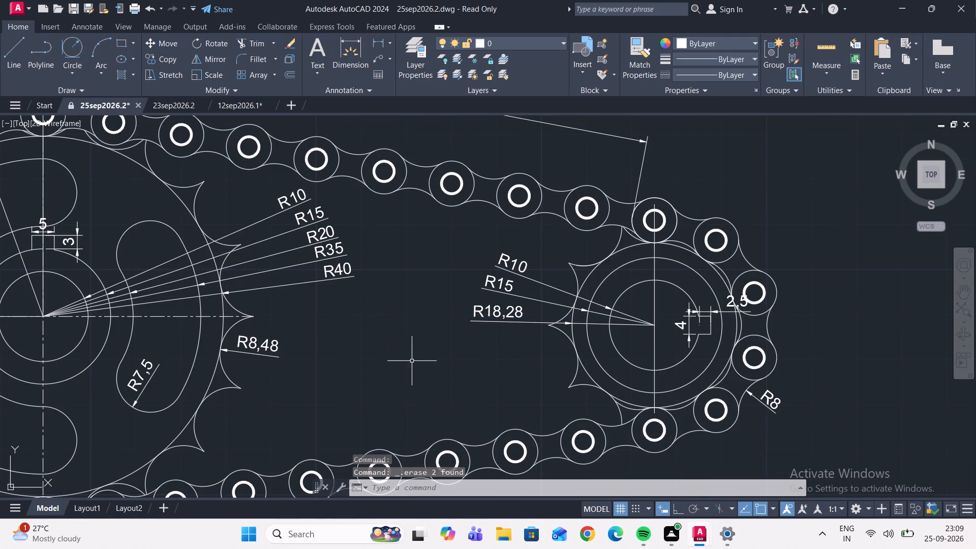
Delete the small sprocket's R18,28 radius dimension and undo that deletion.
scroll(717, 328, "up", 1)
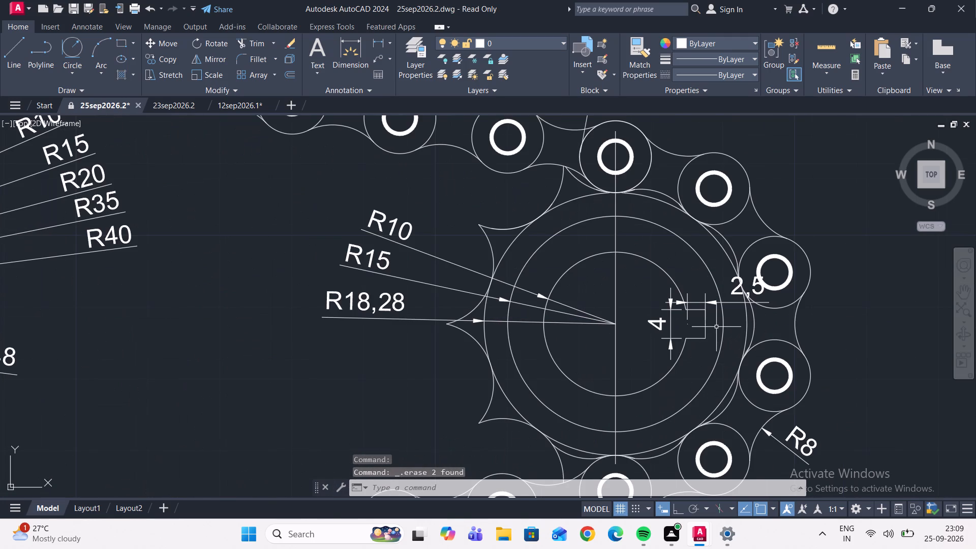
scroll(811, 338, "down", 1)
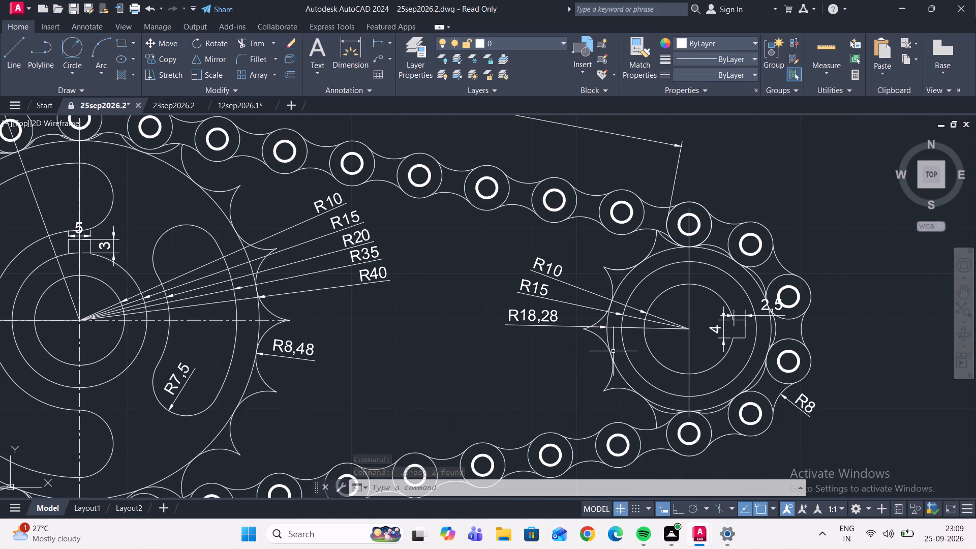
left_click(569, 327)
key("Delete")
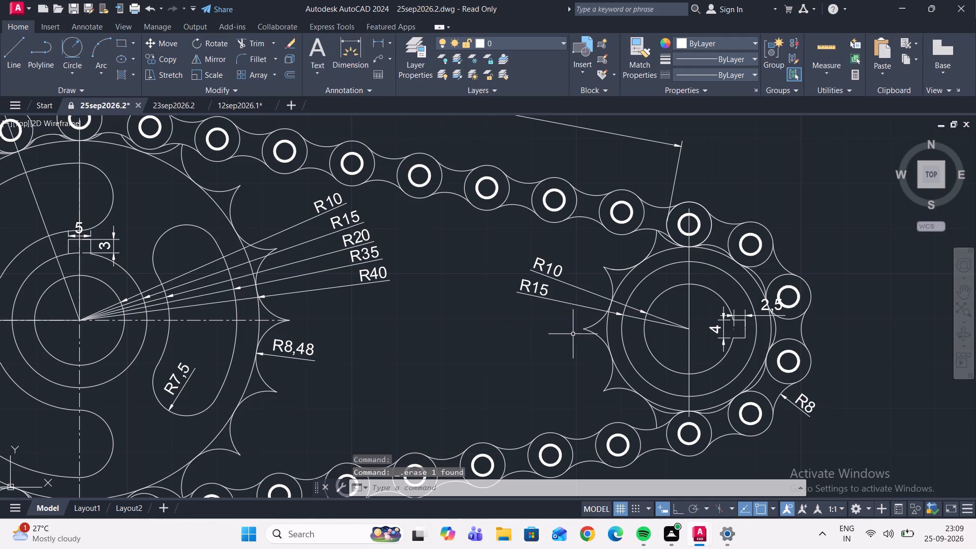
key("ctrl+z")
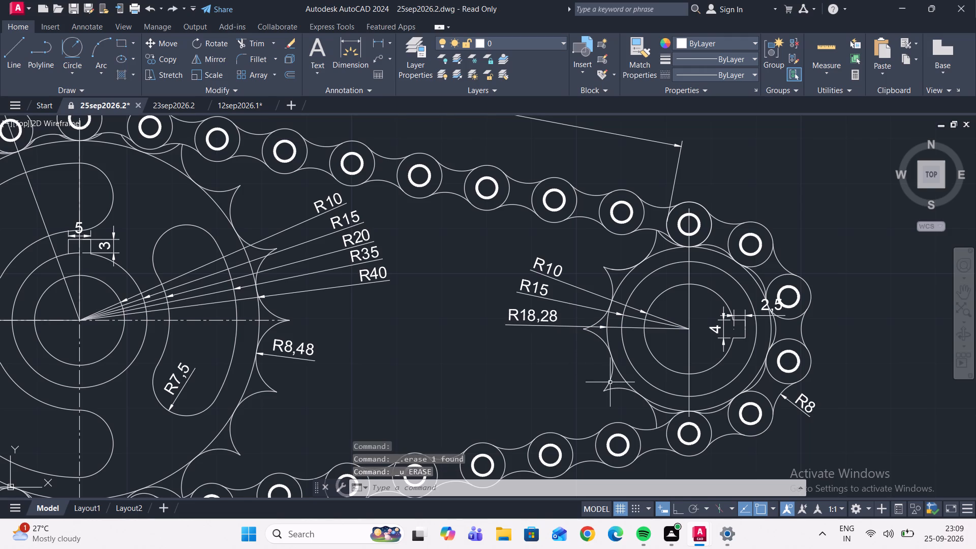
Draw a line from the large sprocket's centre to the small sprocket's centre, continuing horizontally past the outer side of the chain.
left_click(18, 54)
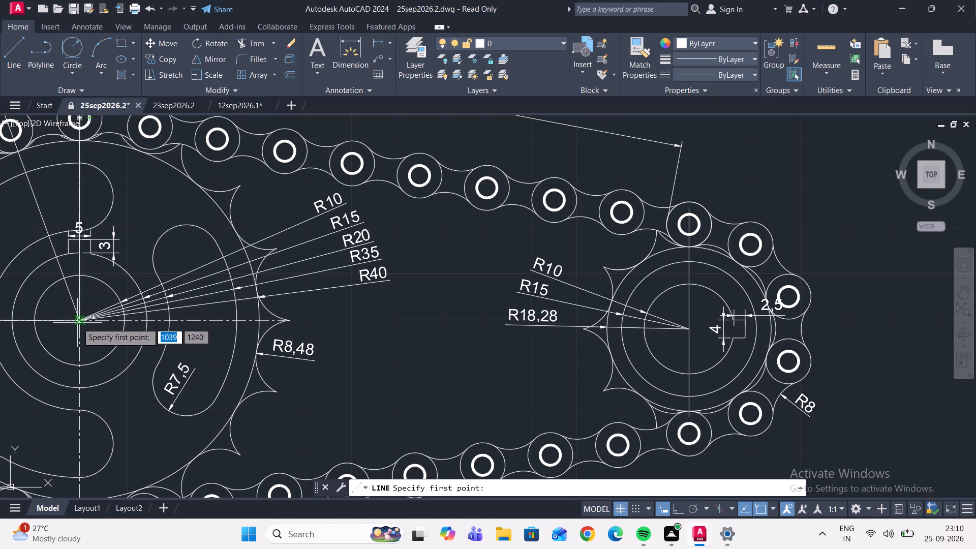
left_click(77, 323)
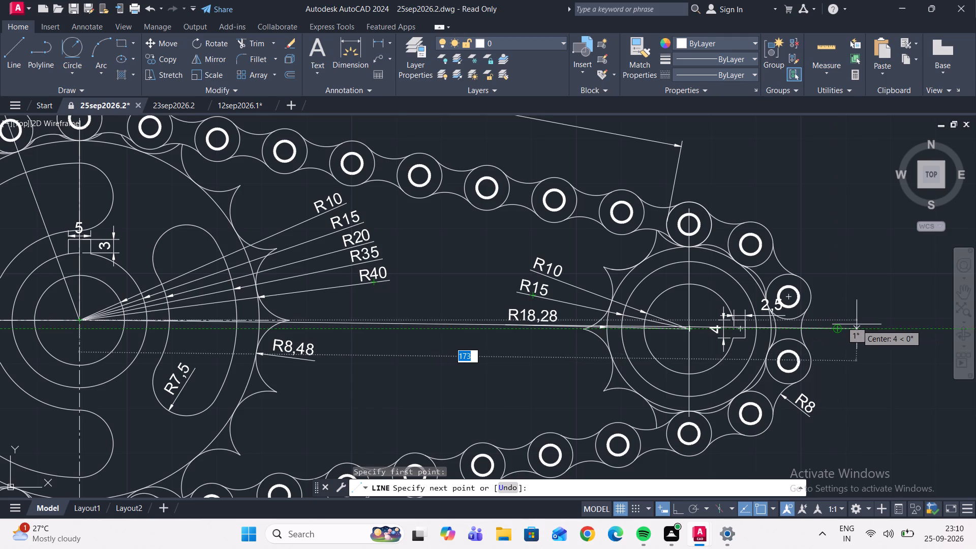
scroll(851, 329, "up", 3)
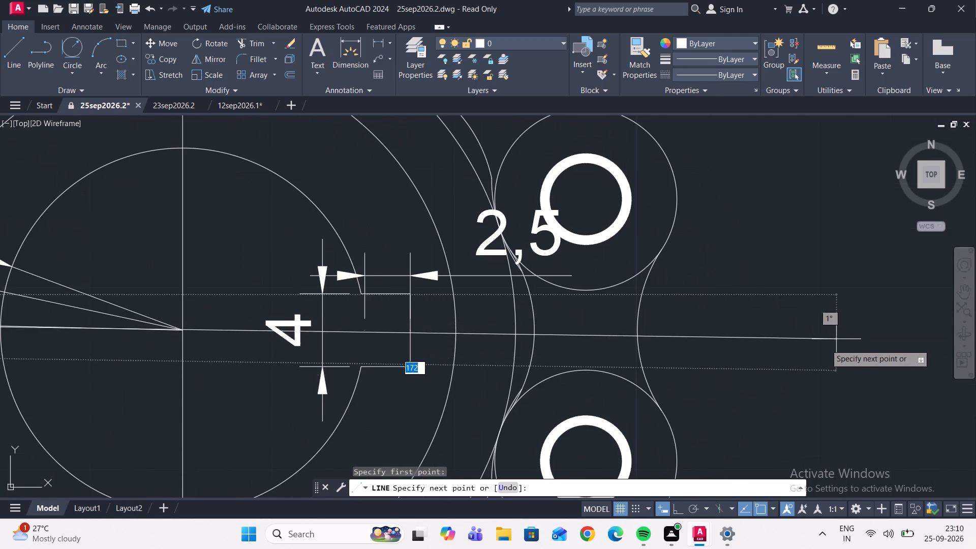
left_click(182, 330)
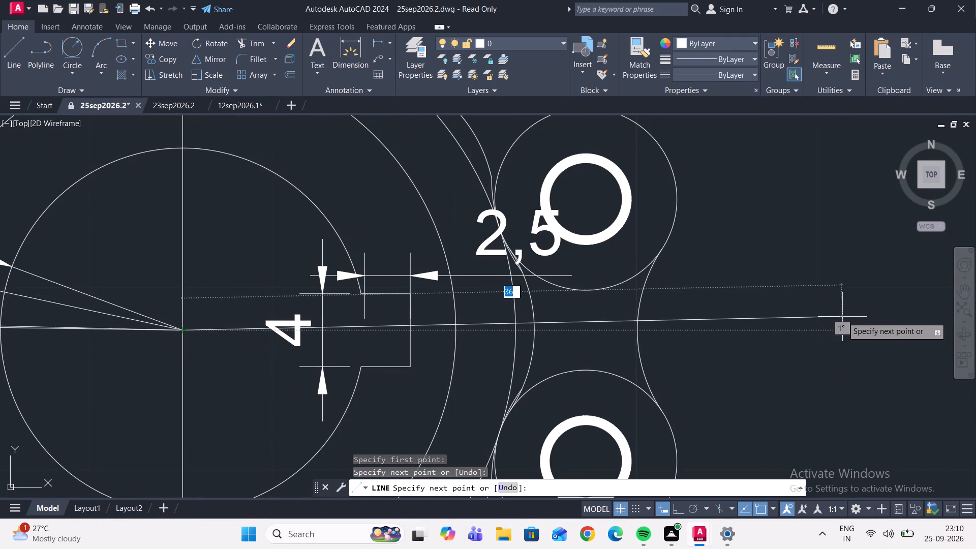
left_click(857, 330)
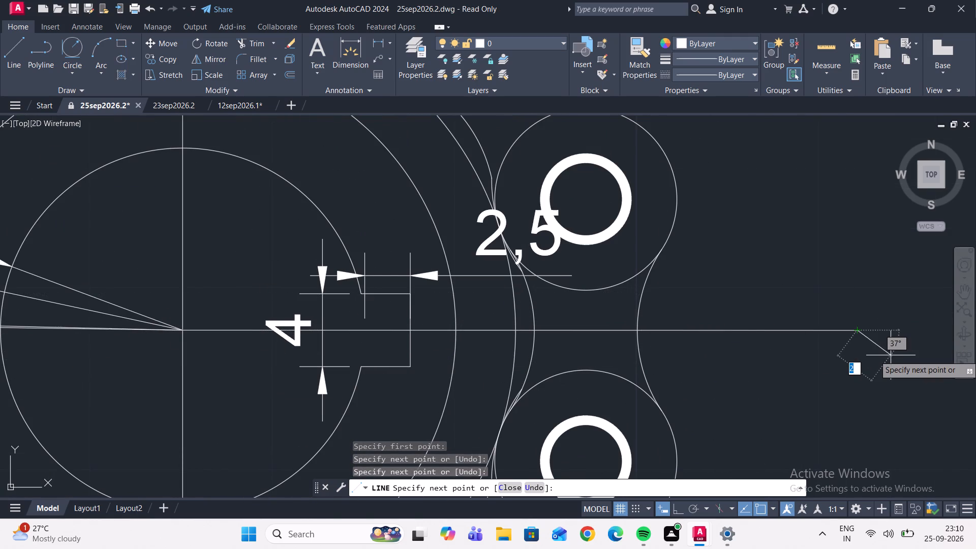
key("Escape")
scroll(913, 354, "down", 3)
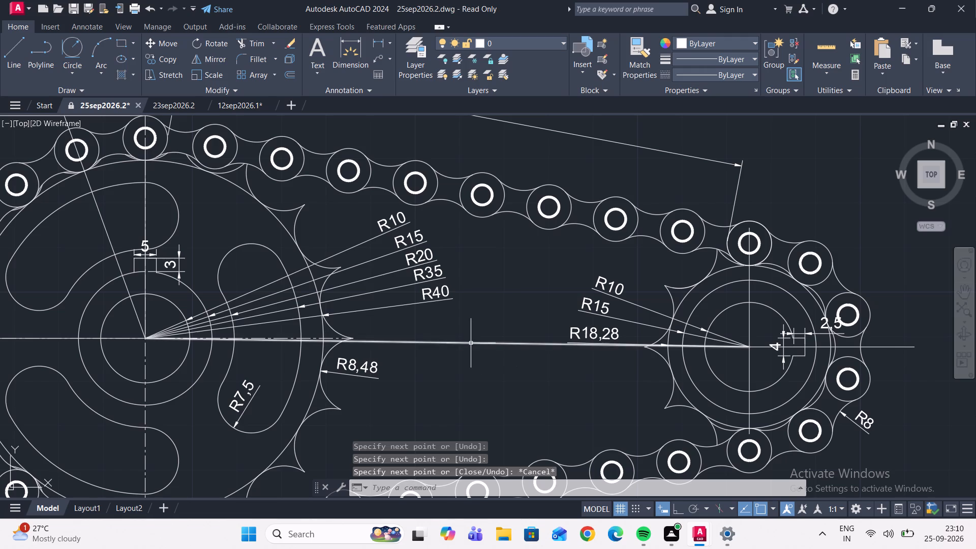
Join the centre-to-centre line and its horizontal extension beyond the small sprocket into one polyline.
left_click(471, 343)
middle_click_drag(542, 389, 398, 389)
scroll(647, 356, "up", 2)
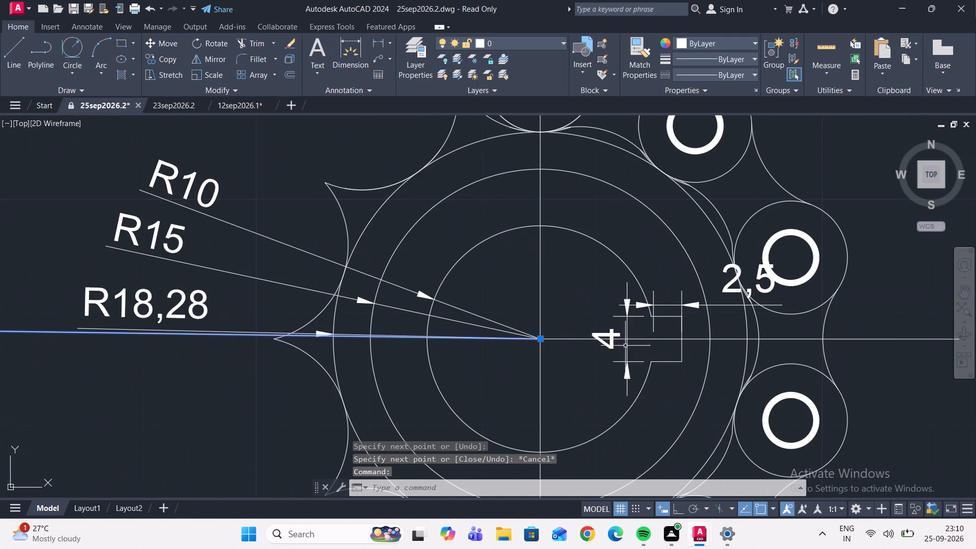
left_click(581, 339)
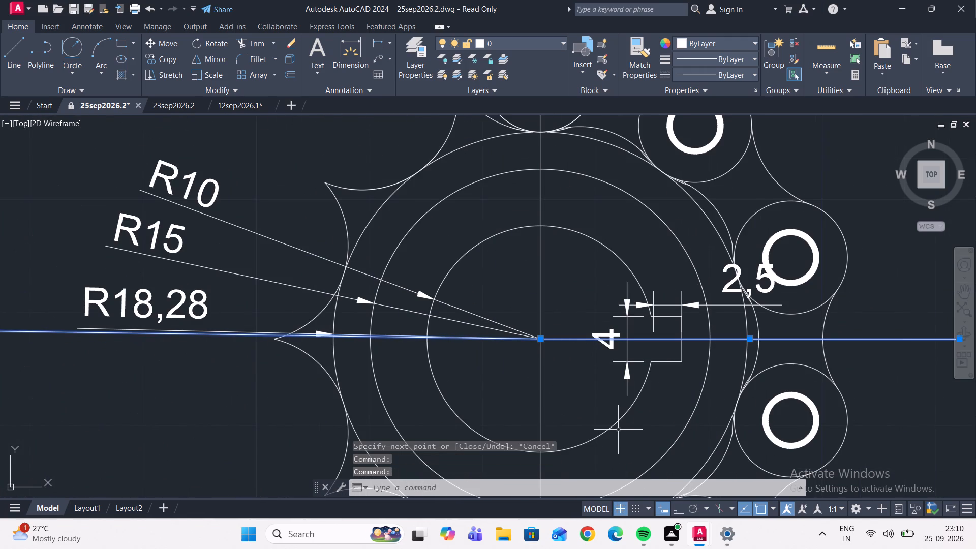
type("JOIN")
left_click(652, 456)
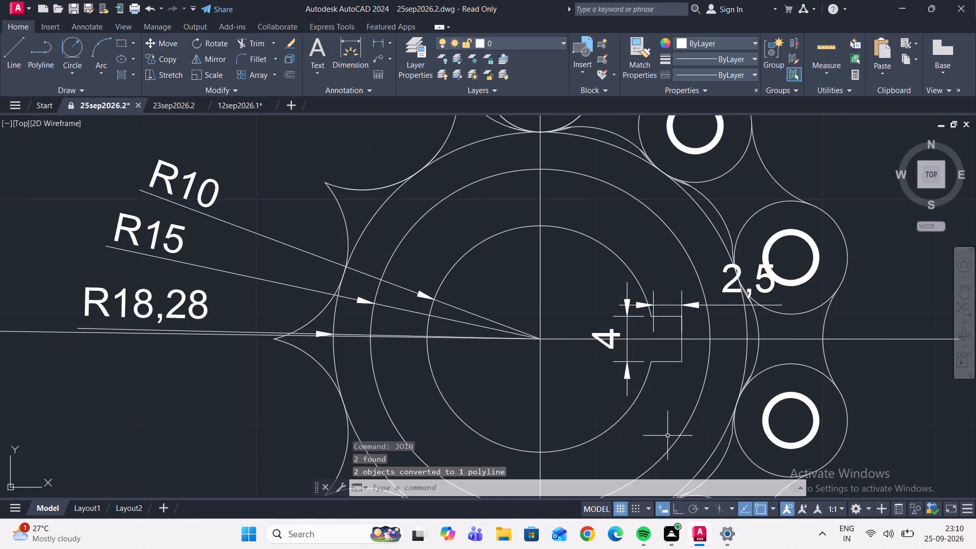
scroll(671, 435, "down", 2)
scroll(486, 286, "down", 1)
middle_click_drag(511, 269, 505, 272)
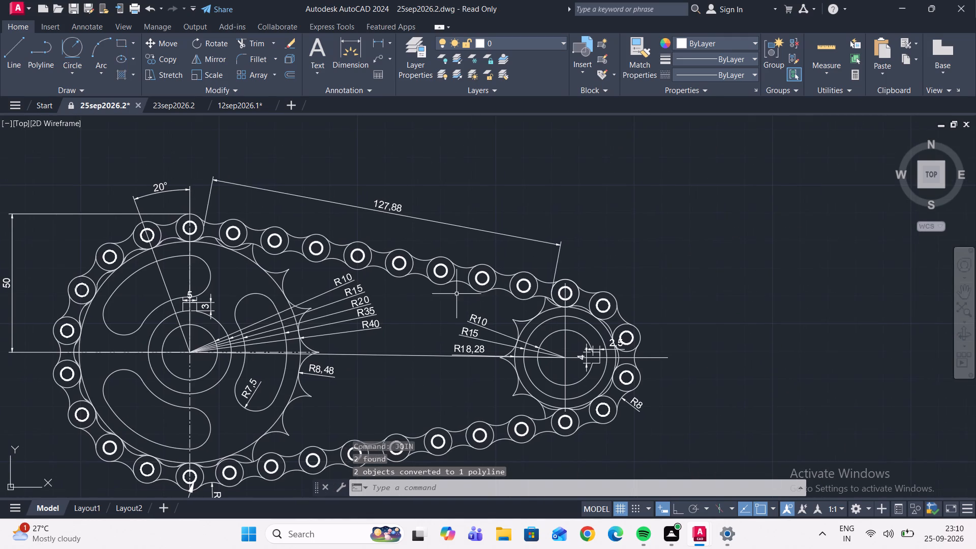
middle_click_drag(380, 349, 487, 298)
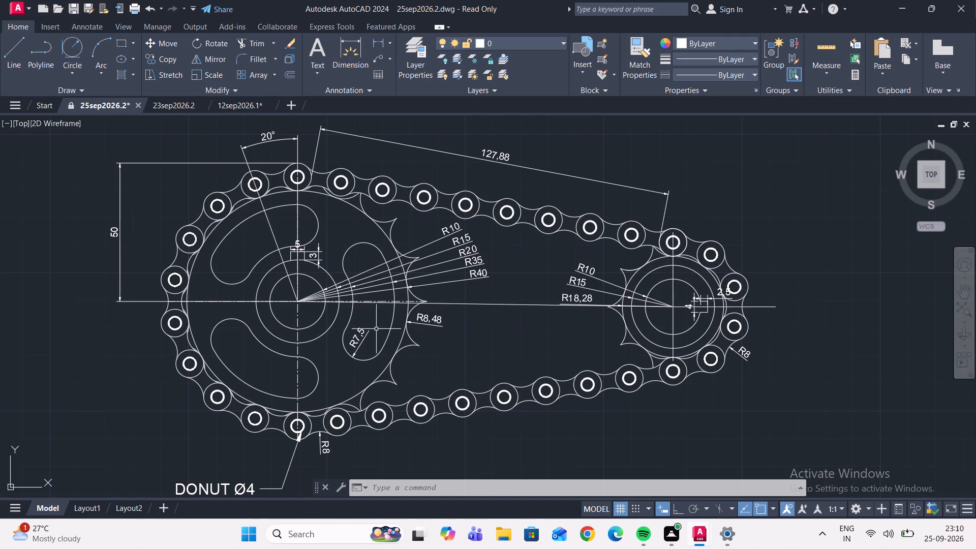
Delete the horizontal dash-dot centre line running from the large sprocket's centre to its tooth tip.
scroll(377, 322, "up", 2)
scroll(432, 273, "up", 1)
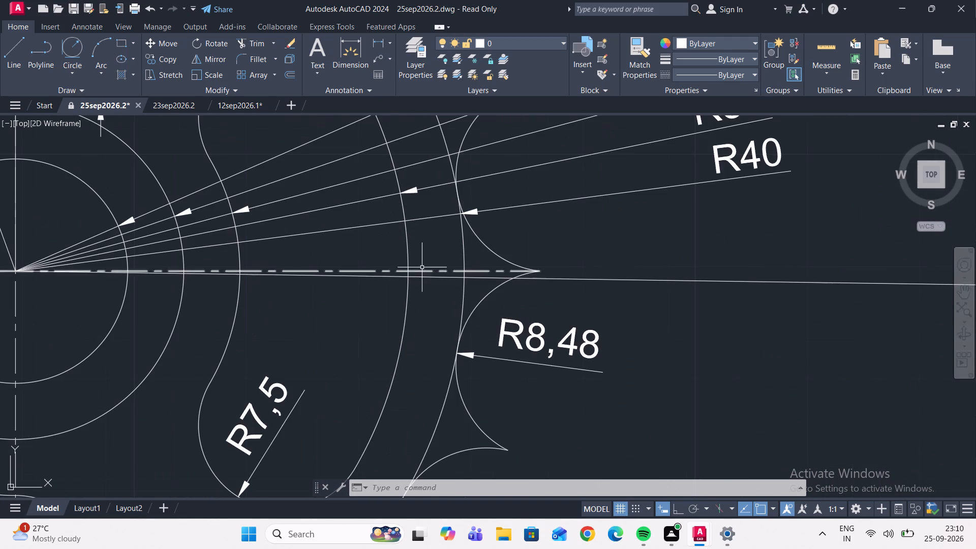
left_click(426, 272)
key("Delete")
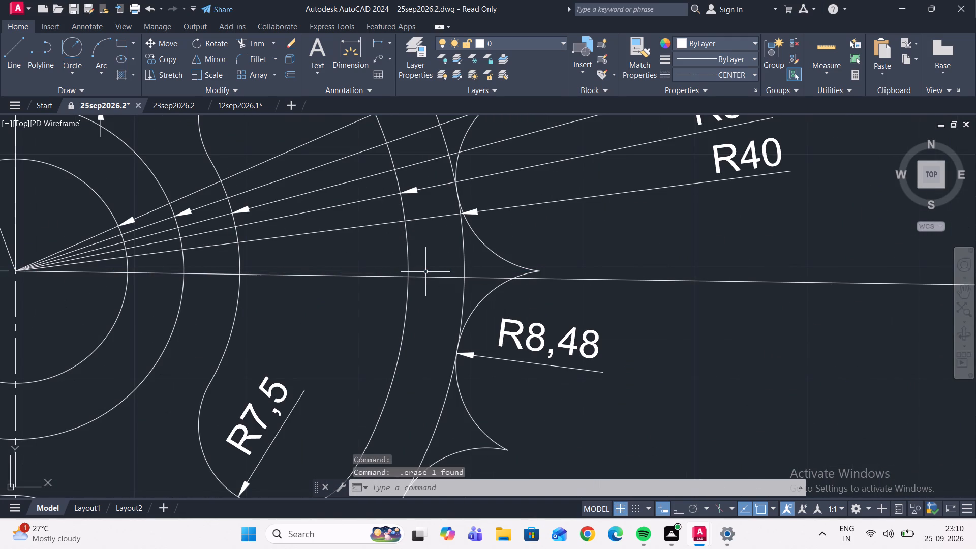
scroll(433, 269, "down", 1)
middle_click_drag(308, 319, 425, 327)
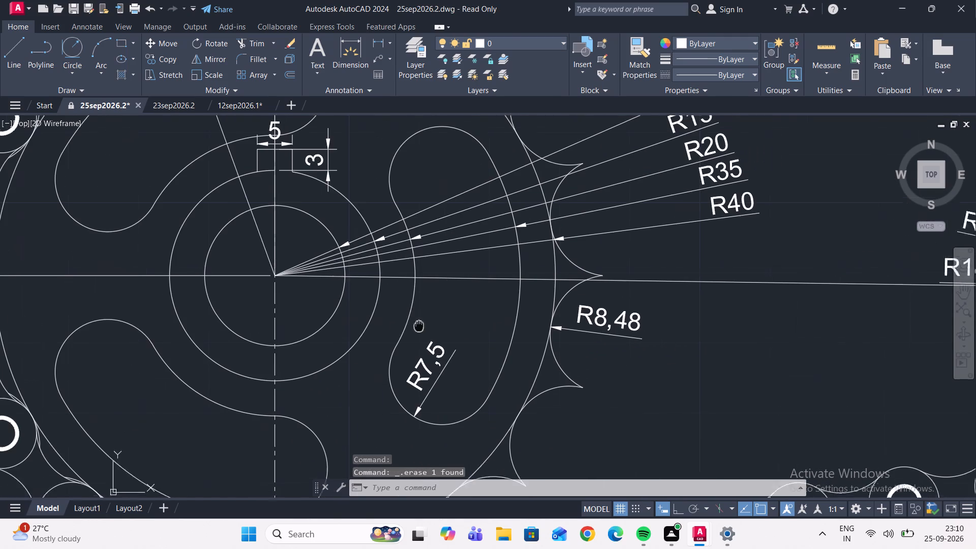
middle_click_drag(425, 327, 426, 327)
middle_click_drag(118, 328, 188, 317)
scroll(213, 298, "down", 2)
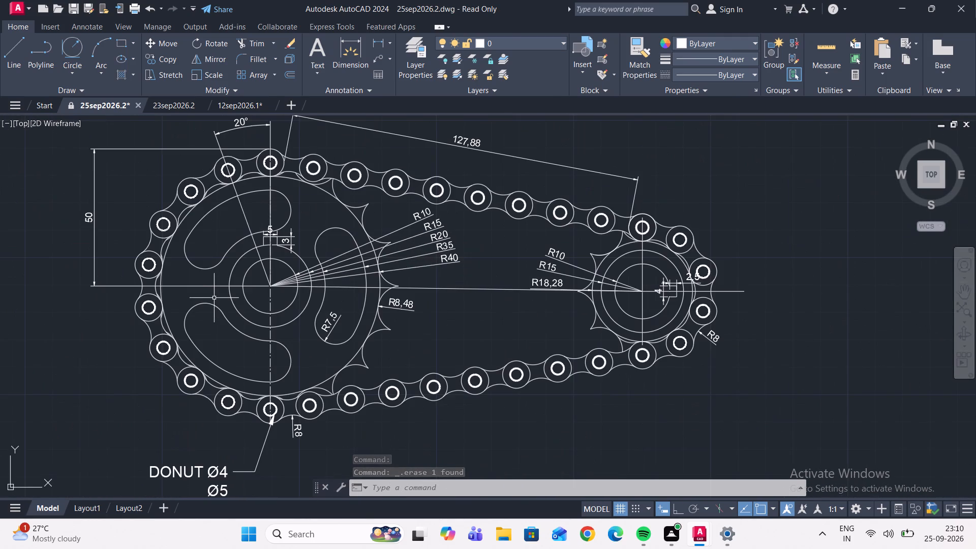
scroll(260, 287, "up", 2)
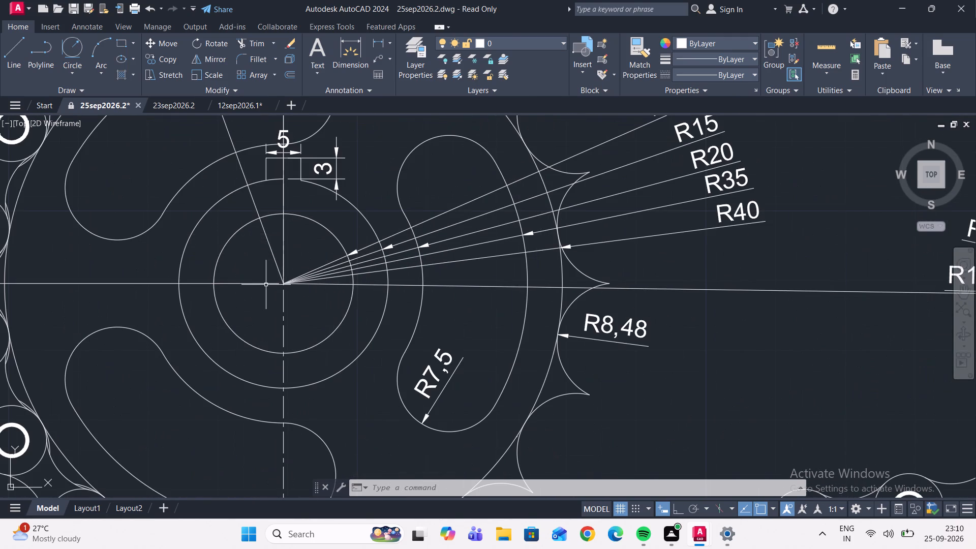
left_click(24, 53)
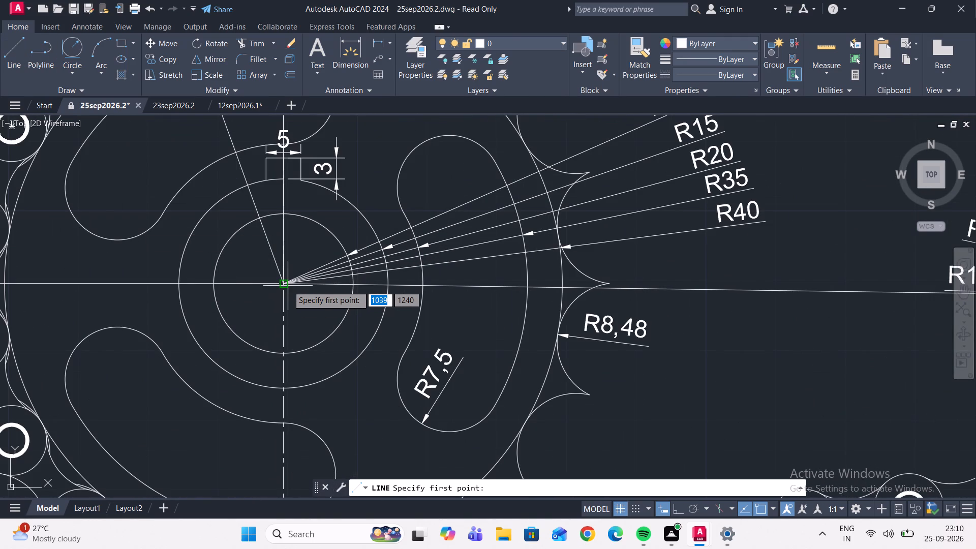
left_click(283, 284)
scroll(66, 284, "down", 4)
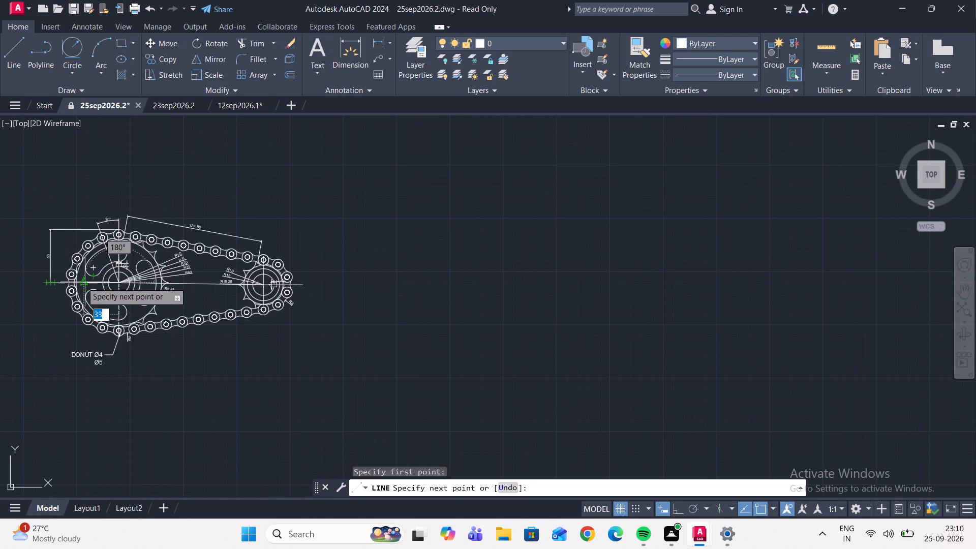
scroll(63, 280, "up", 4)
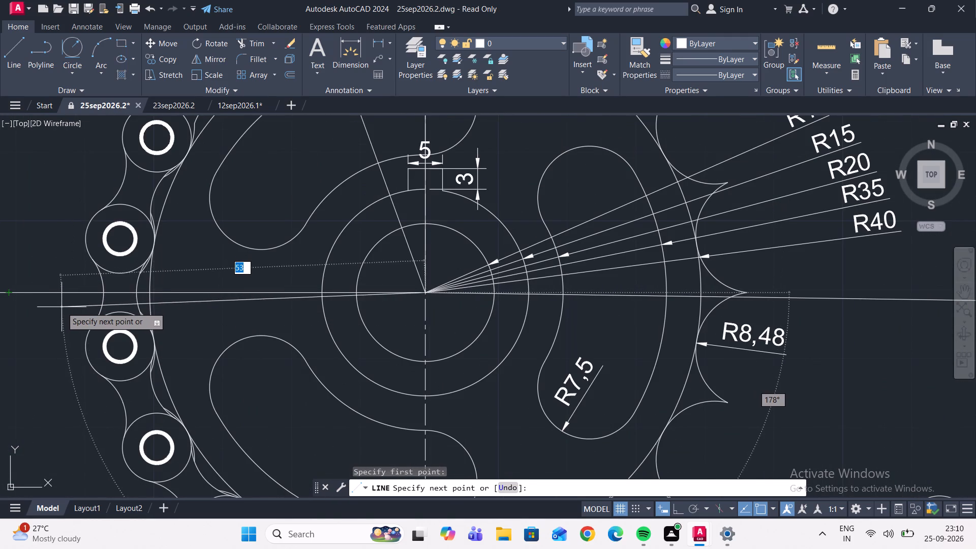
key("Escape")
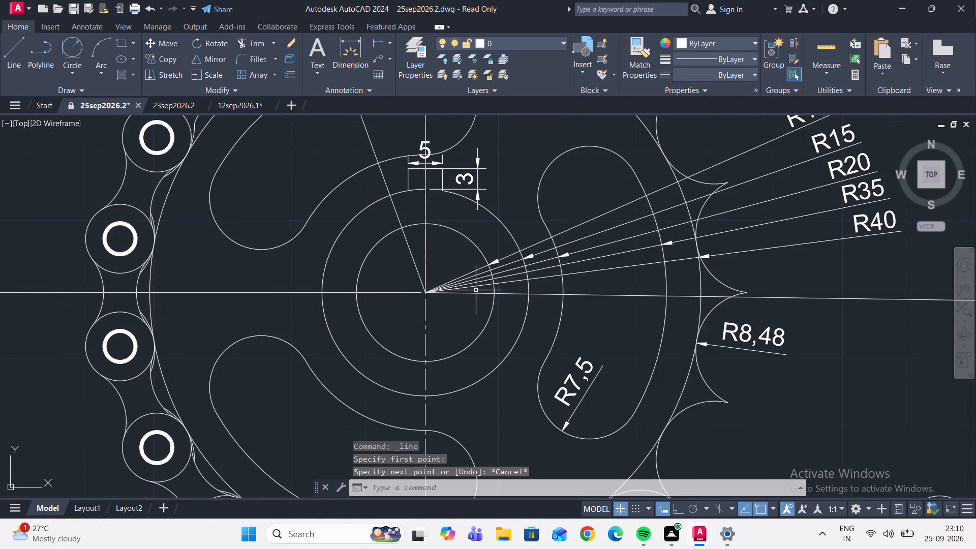
Extend the centre-to-centre line through the large sprocket's centre to the outer edge of the chain on its far side.
scroll(476, 291, "up", 1)
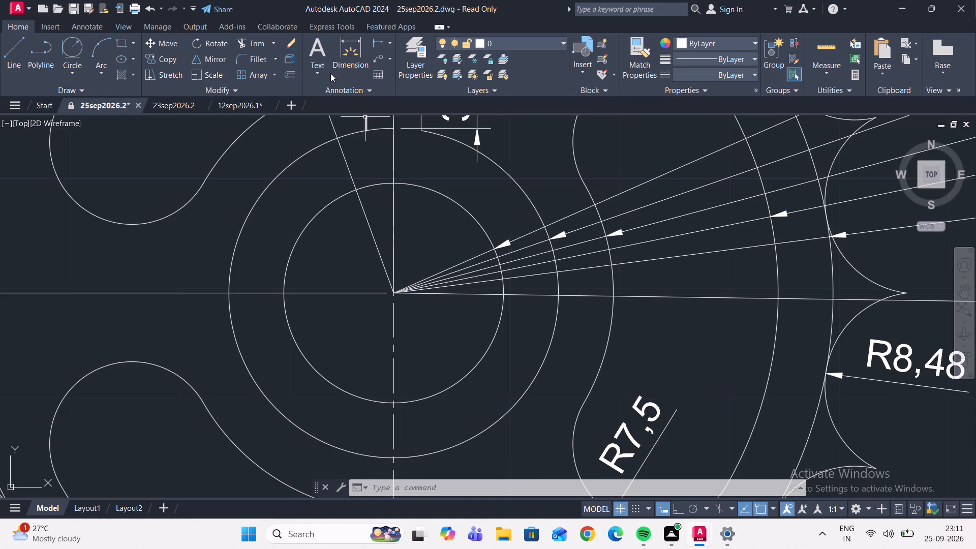
scroll(380, 120, "down", 2)
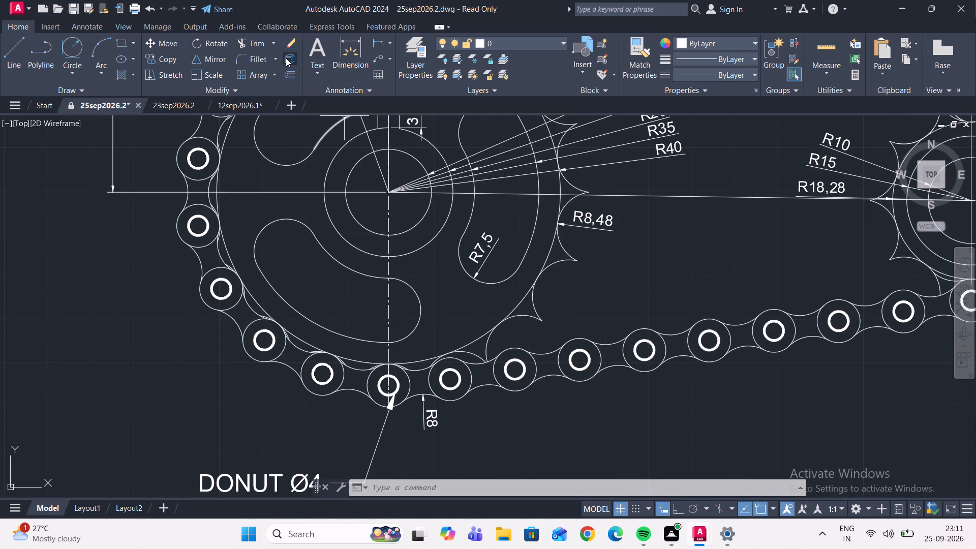
left_click(274, 45)
left_click(274, 91)
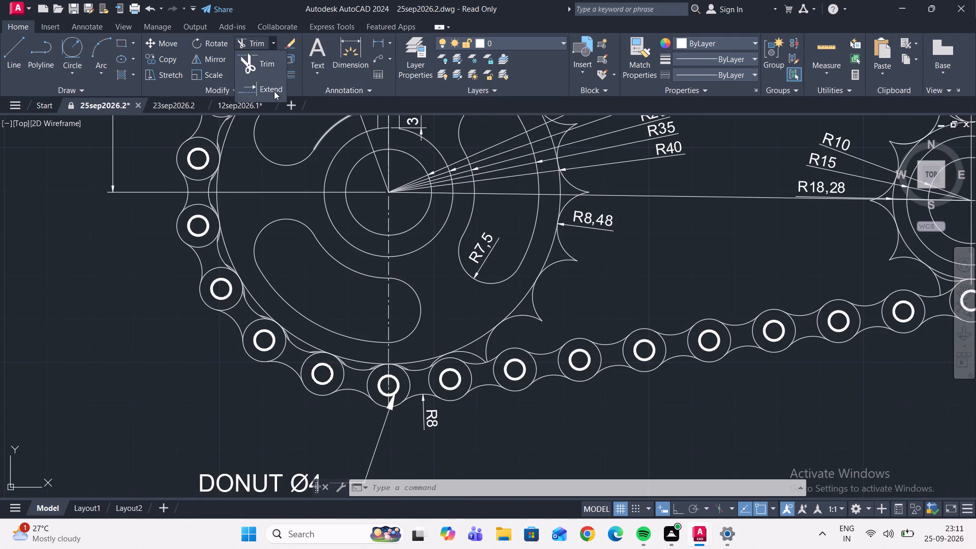
scroll(415, 195, "up", 2)
left_click(418, 190)
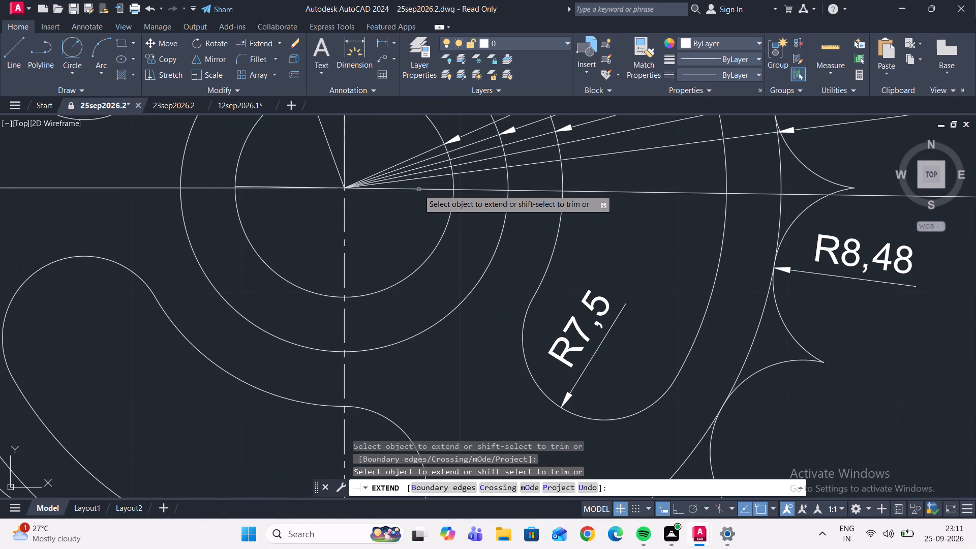
left_click(418, 188)
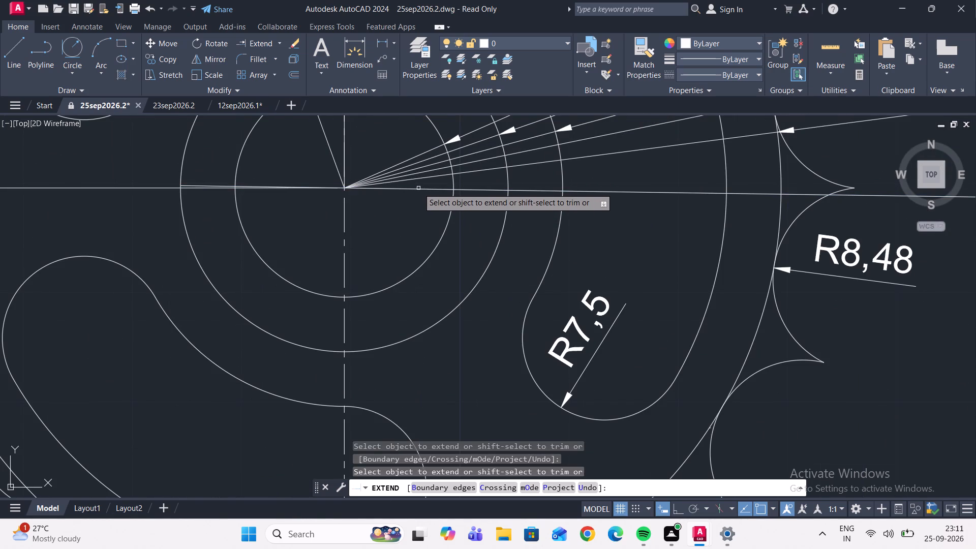
left_click(418, 190)
scroll(420, 200, "down", 3)
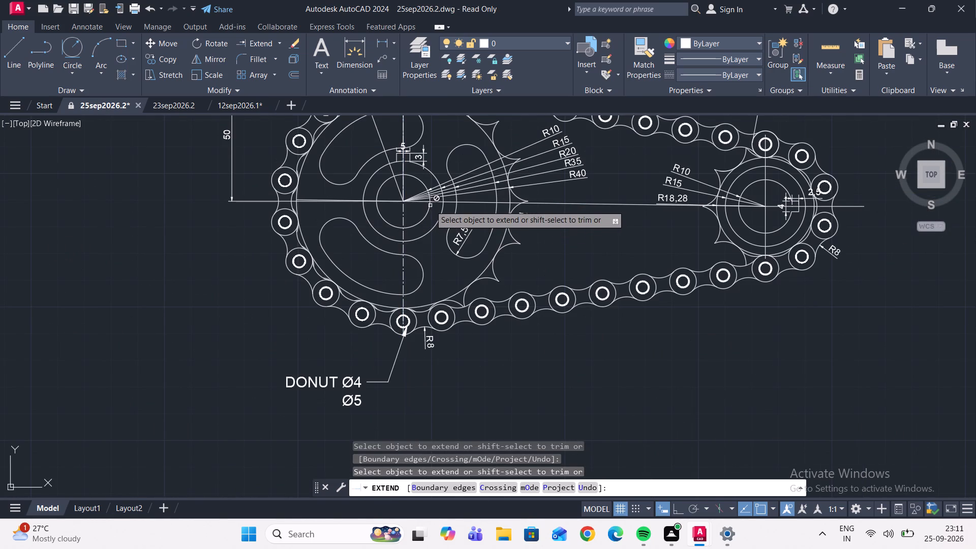
left_click(437, 202)
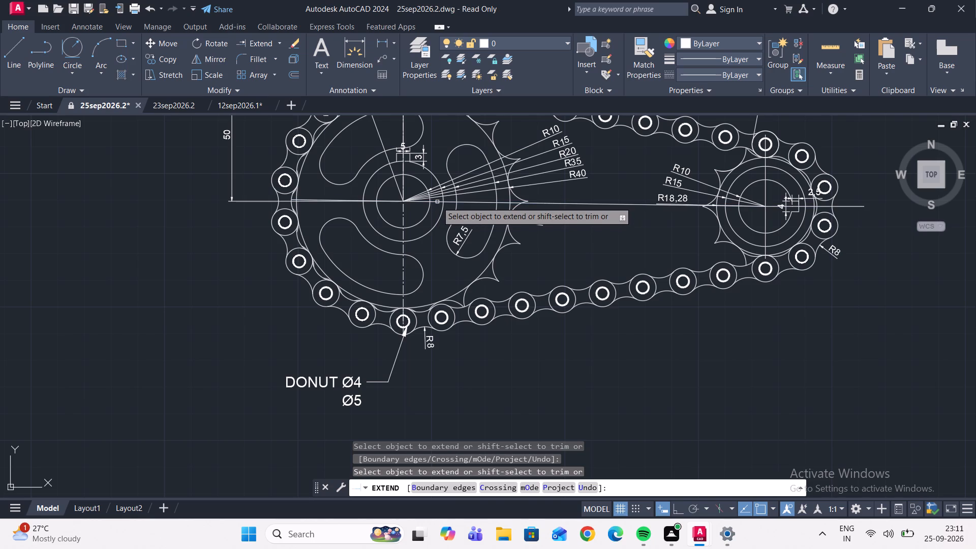
left_click(437, 202)
scroll(437, 202, "up", 2)
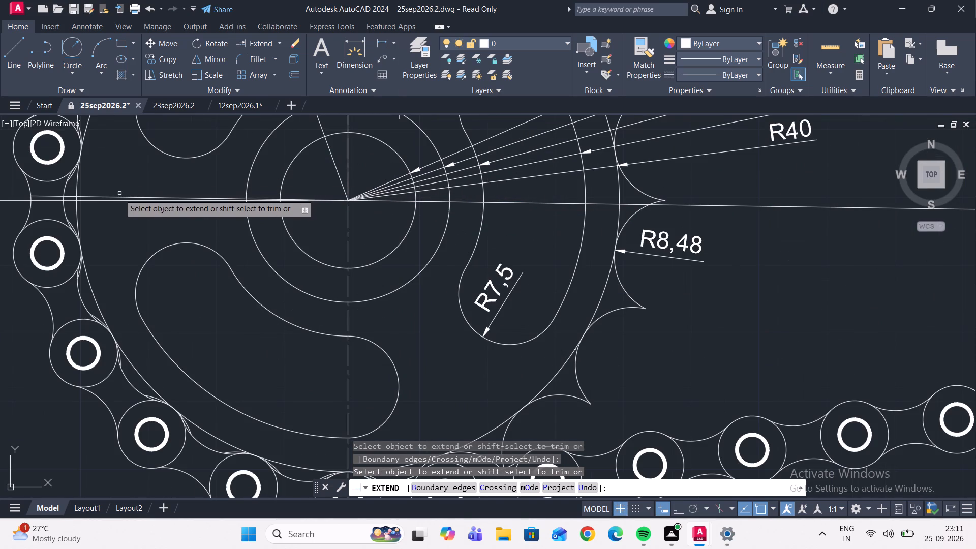
scroll(198, 274, "down", 2)
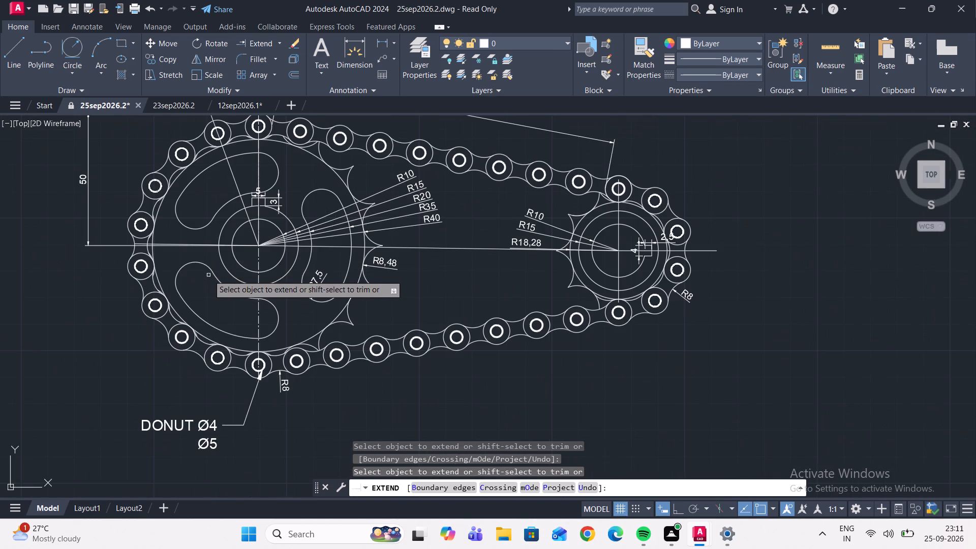
key("Escape")
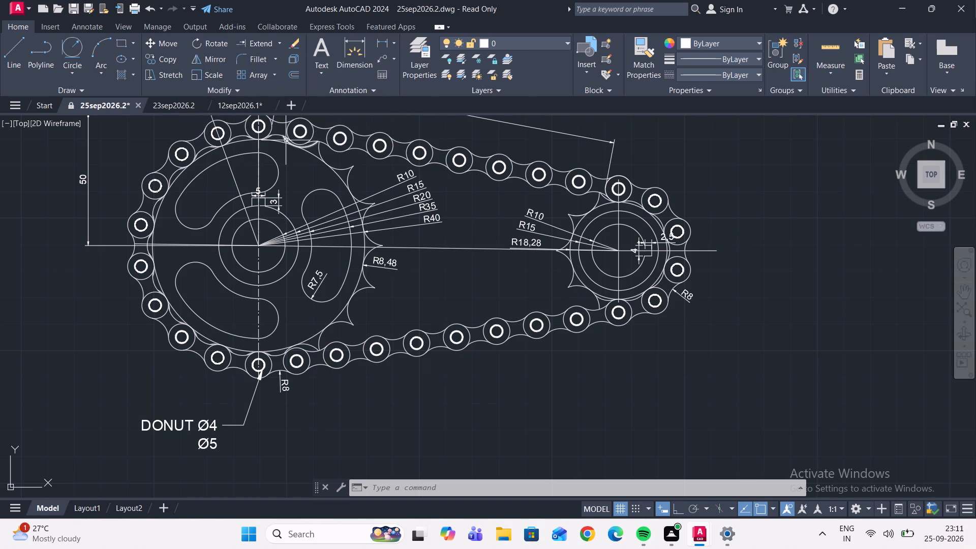
Draw a short vertical line from the upper end of the small sprocket's vertical centre line to just above the chain roller.
middle_click_drag(469, 266, 425, 308)
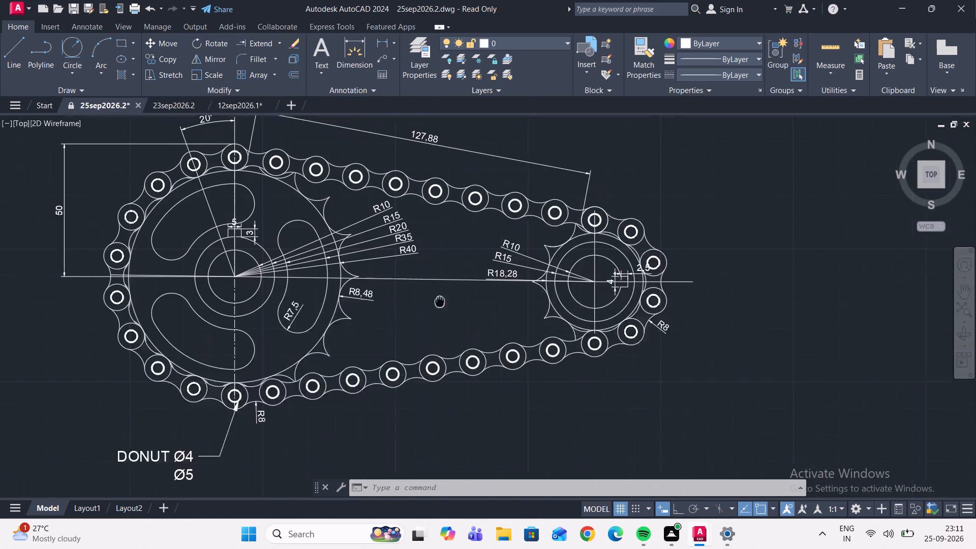
middle_click_drag(425, 308, 379, 316)
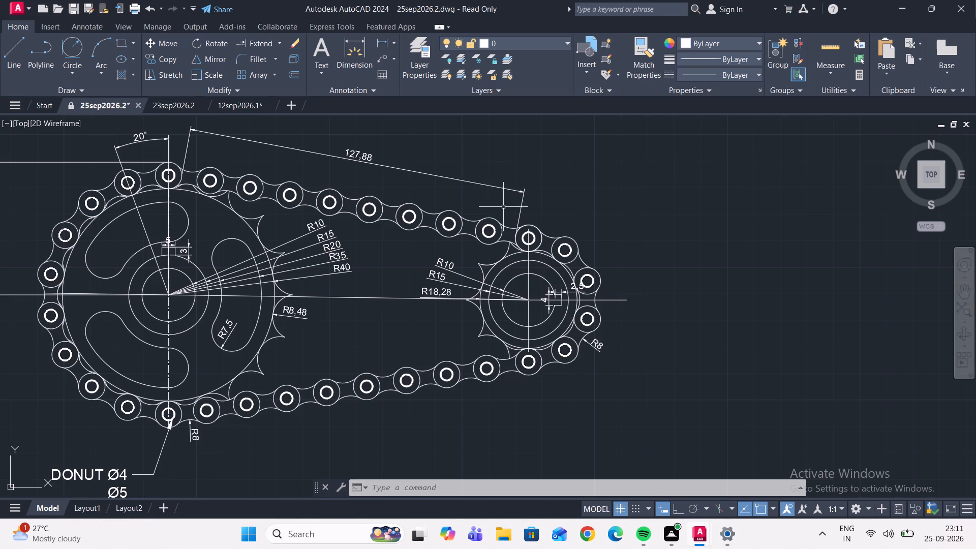
scroll(529, 258, "up", 2)
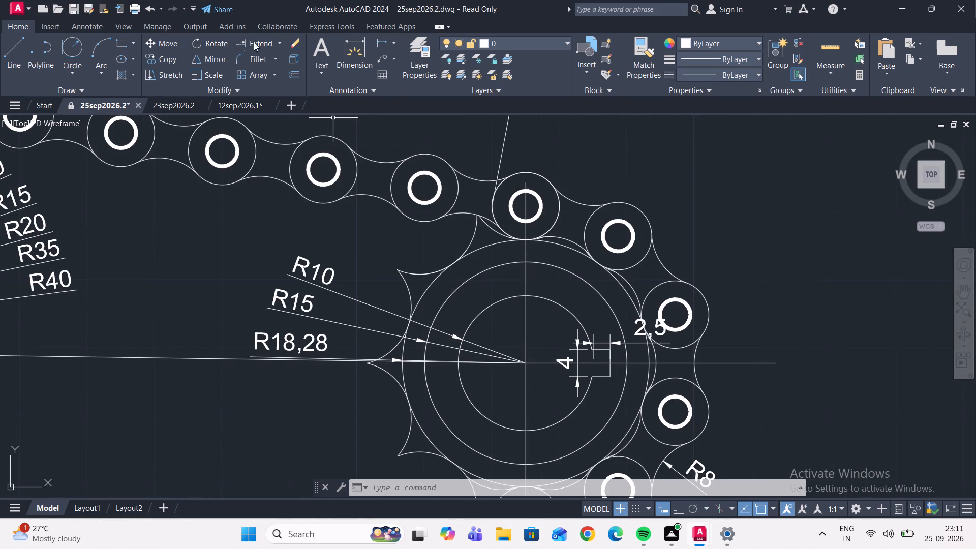
left_click(21, 48)
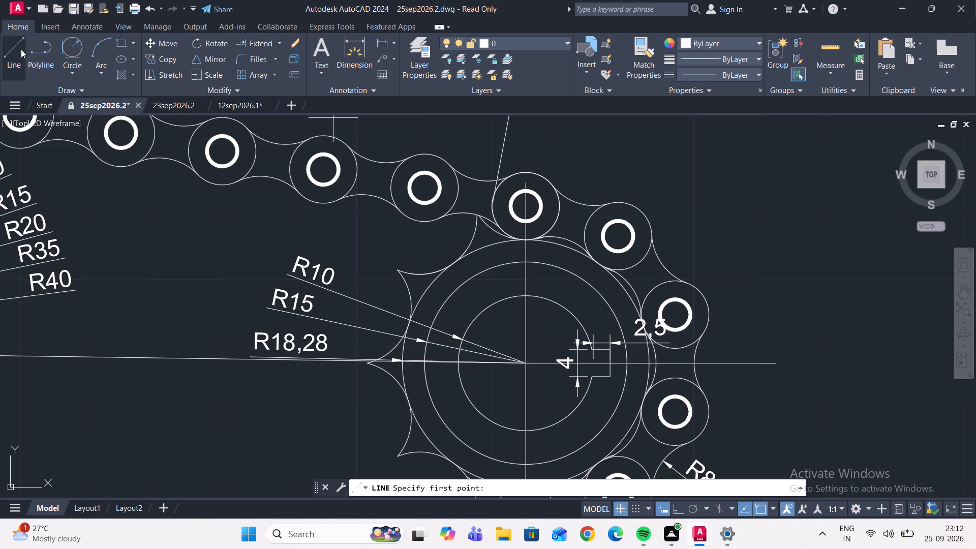
scroll(527, 184, "up", 2)
left_click(522, 186)
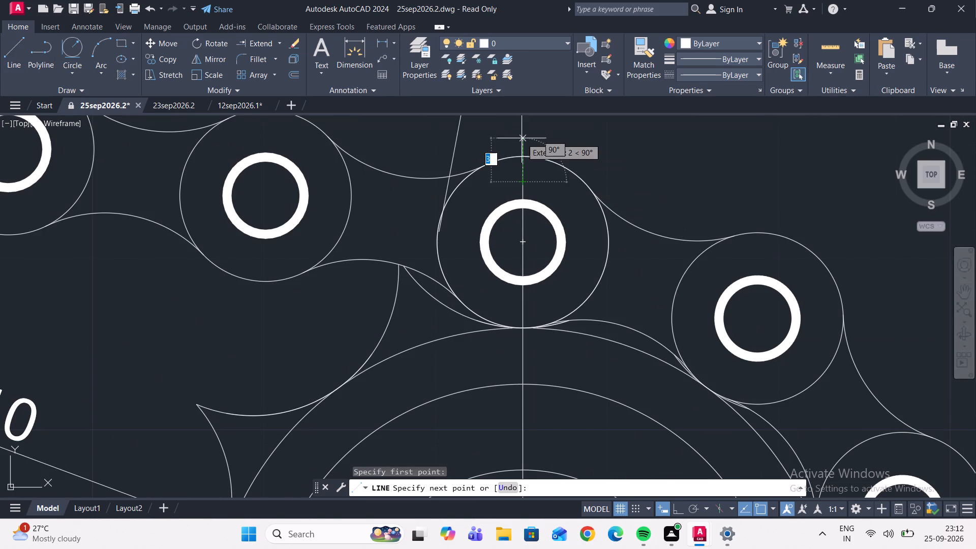
left_click(521, 128)
key("Escape")
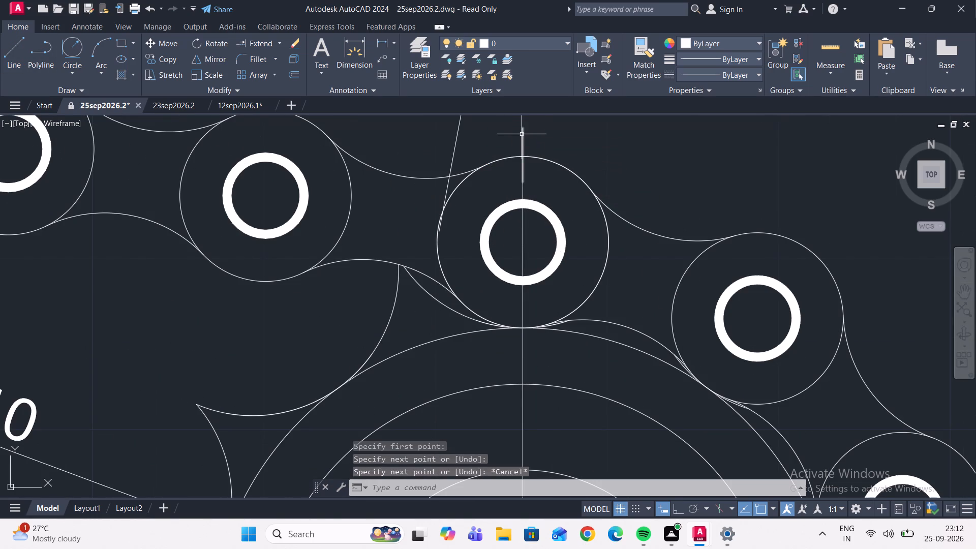
Draw a vertical line from the lower end of the small sprocket's vertical centre line to below the chain roller.
scroll(520, 148, "down", 3)
scroll(537, 351, "up", 1)
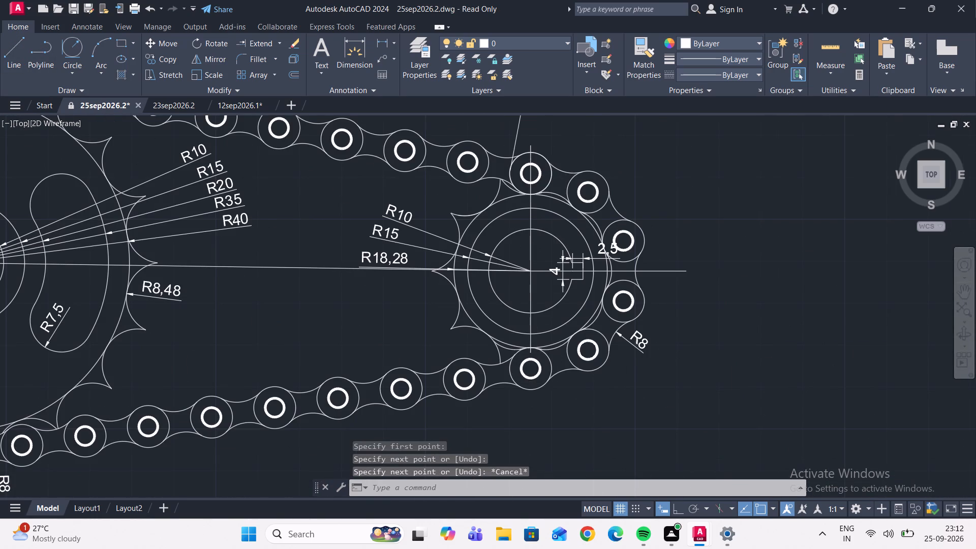
left_click(9, 42)
scroll(530, 359, "up", 2)
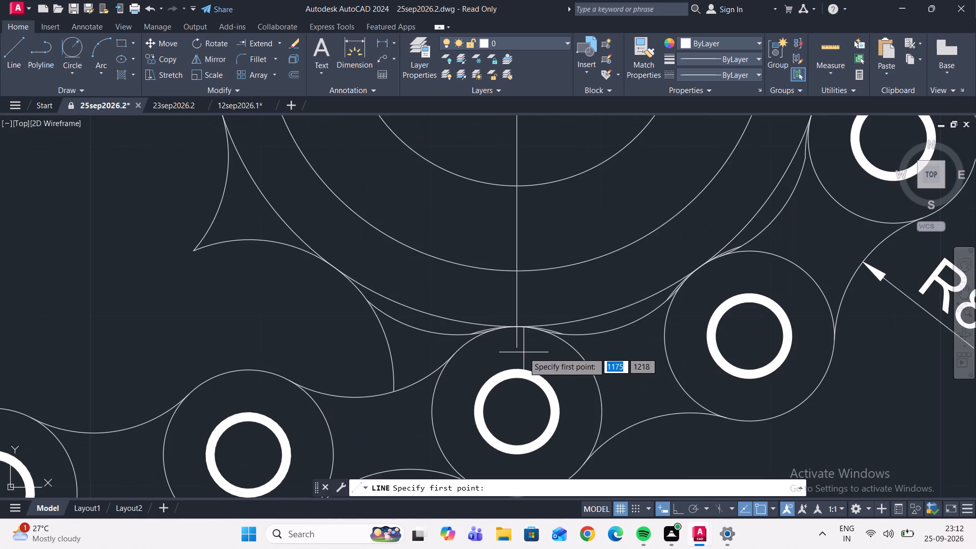
left_click(516, 345)
scroll(526, 404, "down", 3)
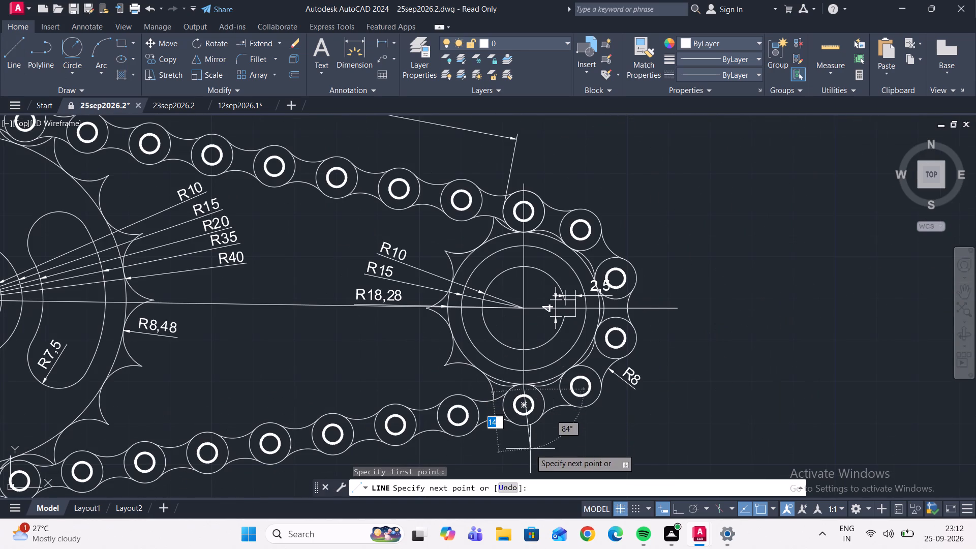
scroll(525, 431, "up", 3)
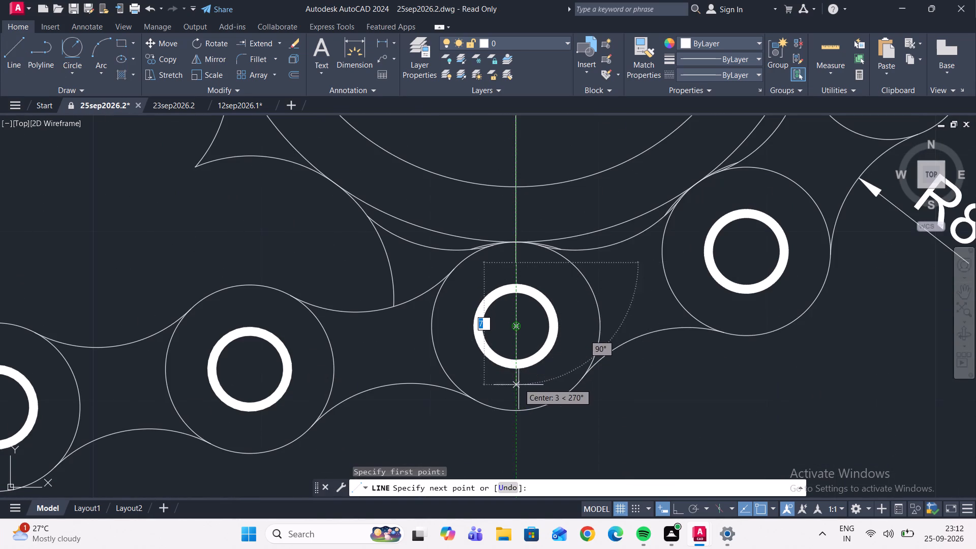
left_click(518, 463)
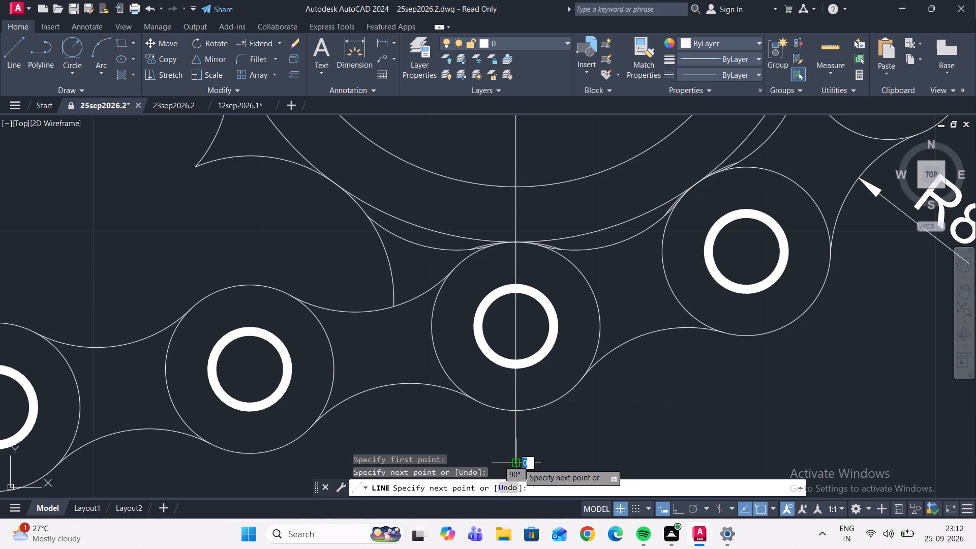
key("Escape")
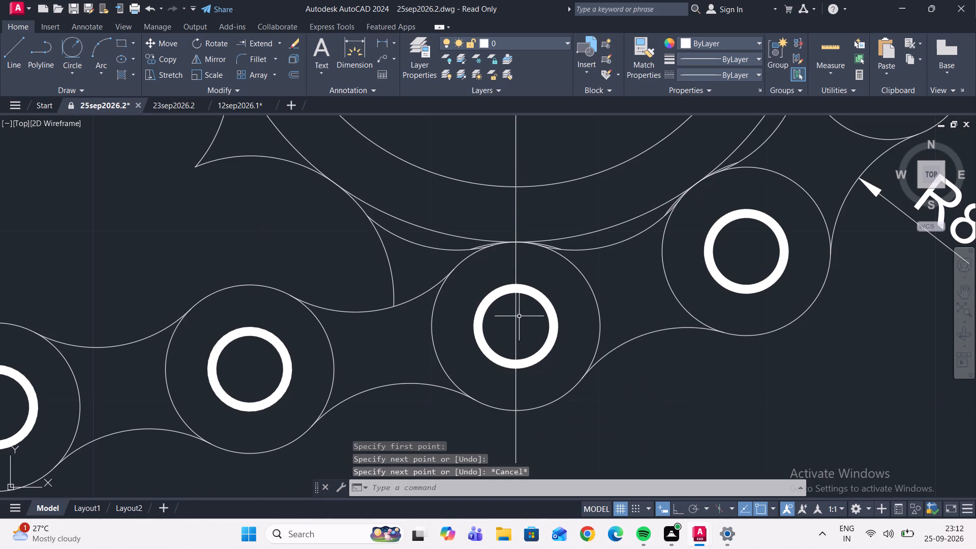
Join the small sprocket's vertical centre line segments, including the extensions above and below the chain, into a single line.
left_click(516, 328)
left_click(514, 213)
scroll(523, 217, "down", 3)
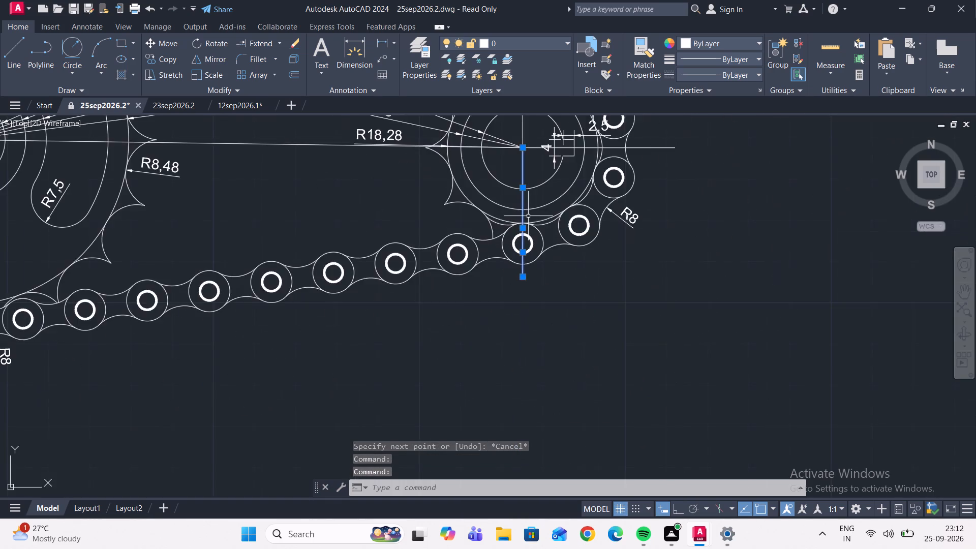
scroll(529, 215, "down", 2)
scroll(526, 175, "up", 2)
left_click(523, 181)
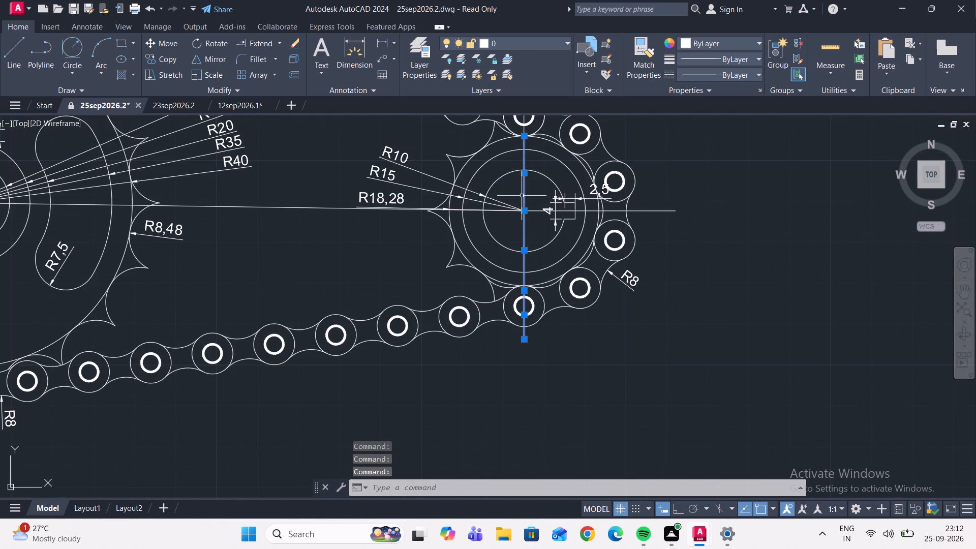
middle_click_drag(524, 197, 513, 316)
scroll(513, 226, "up", 2)
left_click(514, 219)
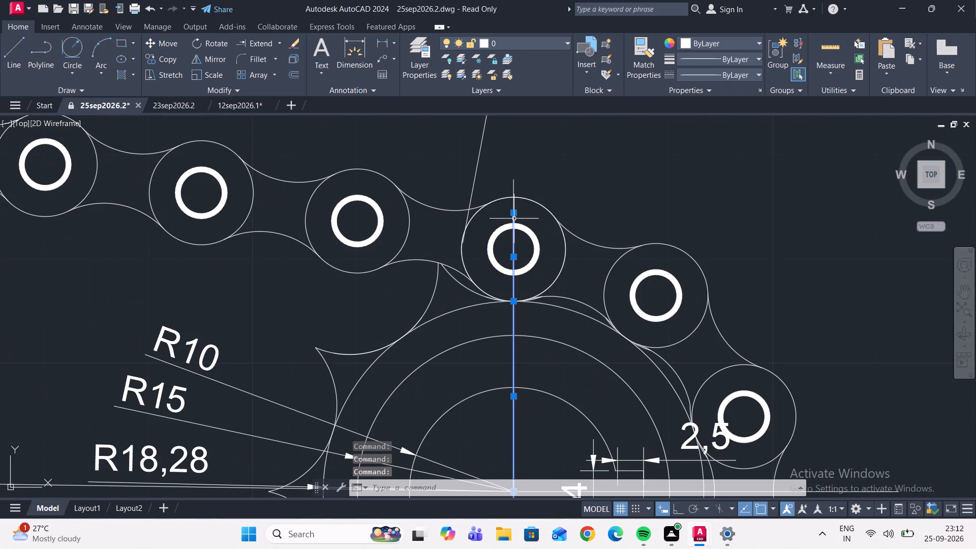
left_click(513, 192)
type("JOIN")
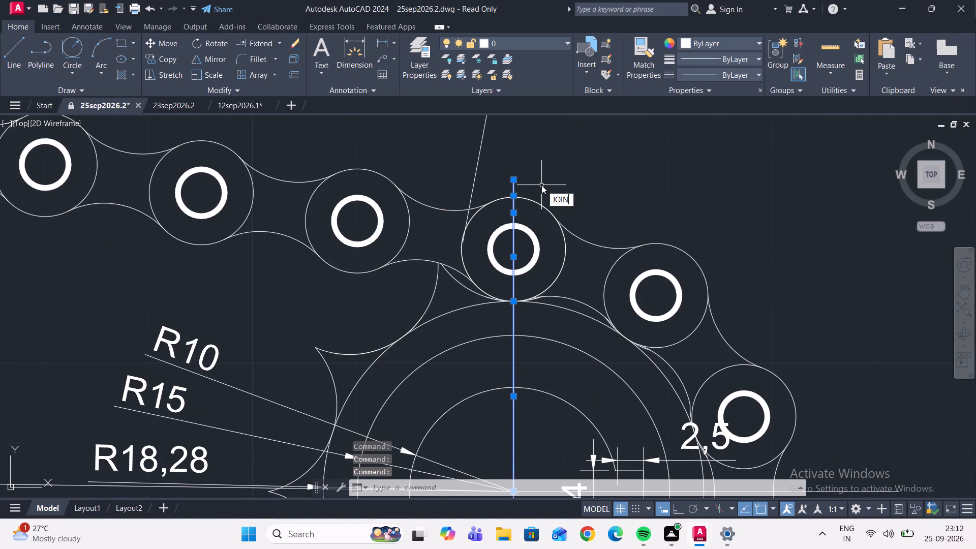
key("Return")
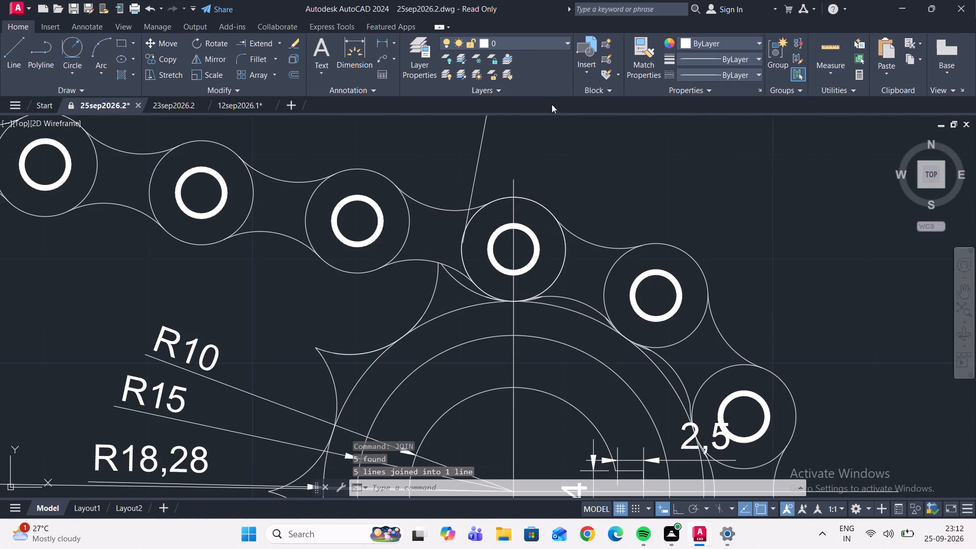
Match the large sprocket's vertical dash-dot centre line properties onto the small sprocket's vertical centre line and the centre-to-centre line.
scroll(569, 125, "down", 4)
middle_click_drag(446, 225, 541, 257)
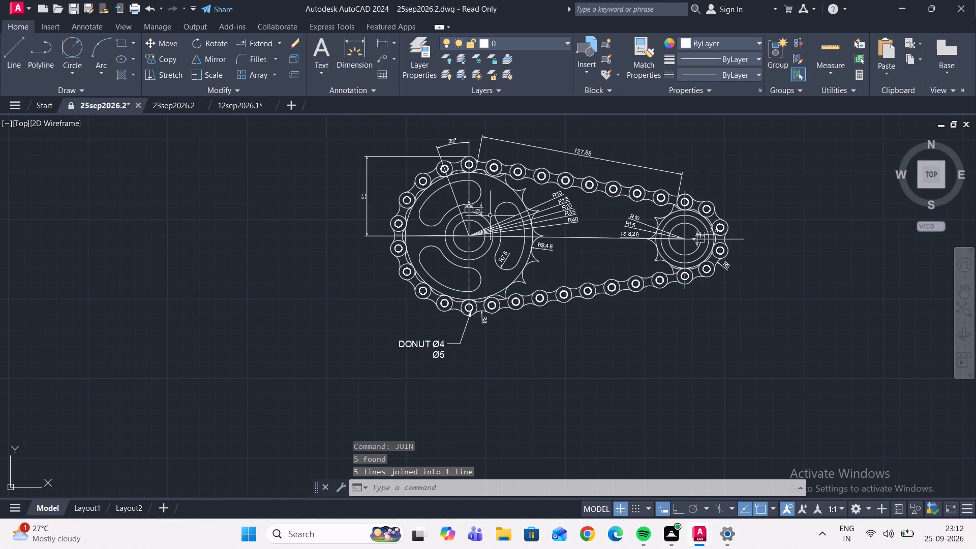
scroll(452, 188, "up", 2)
middle_click_drag(764, 274, 496, 307)
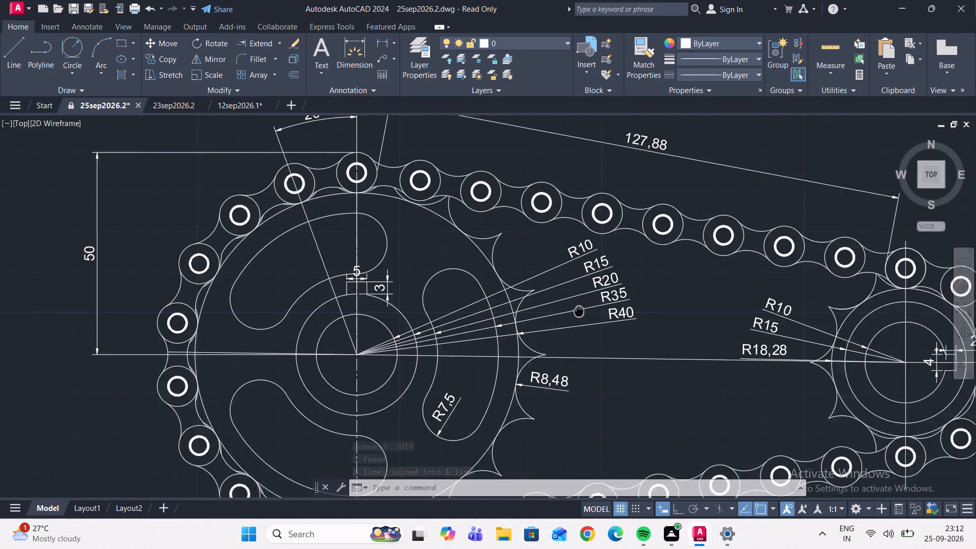
middle_click_drag(496, 307, 408, 301)
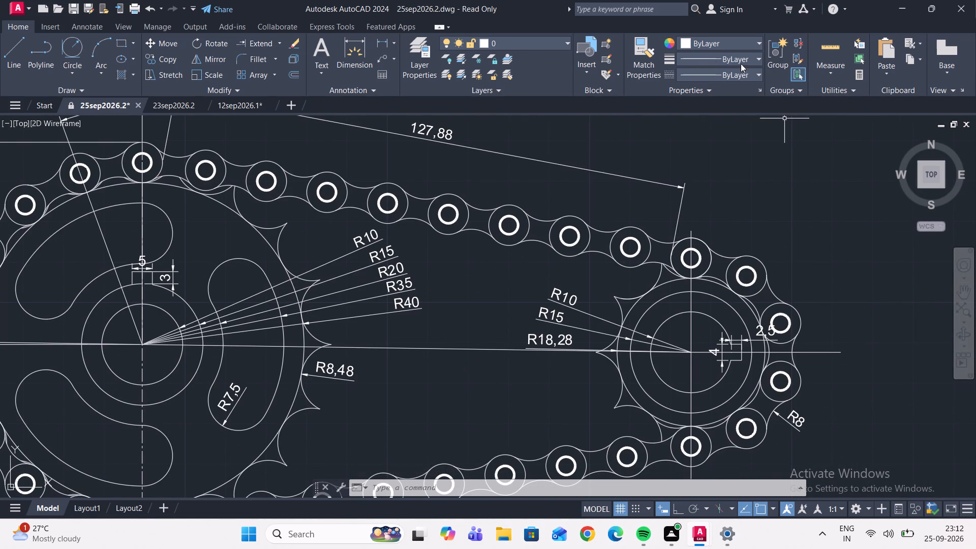
left_click(637, 62)
scroll(471, 305, "down", 1)
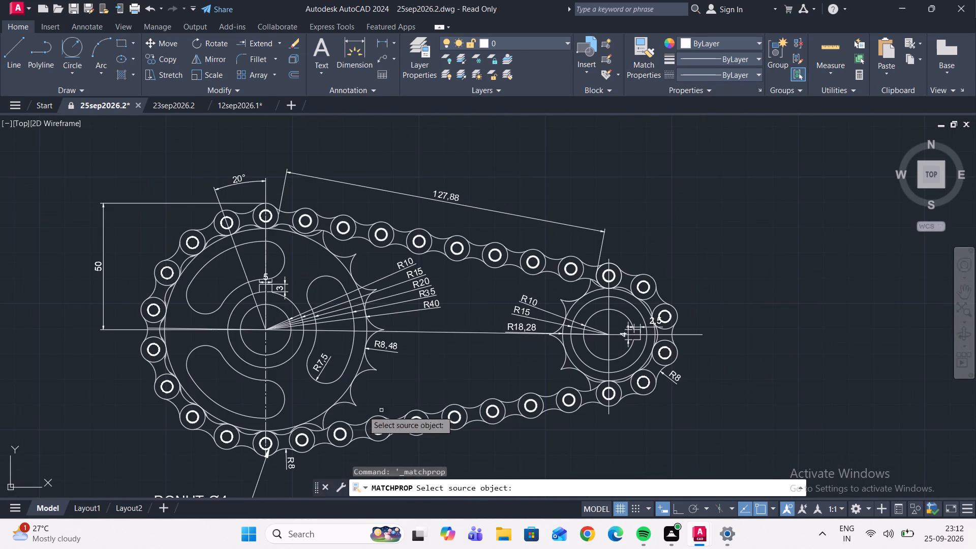
left_click(266, 406)
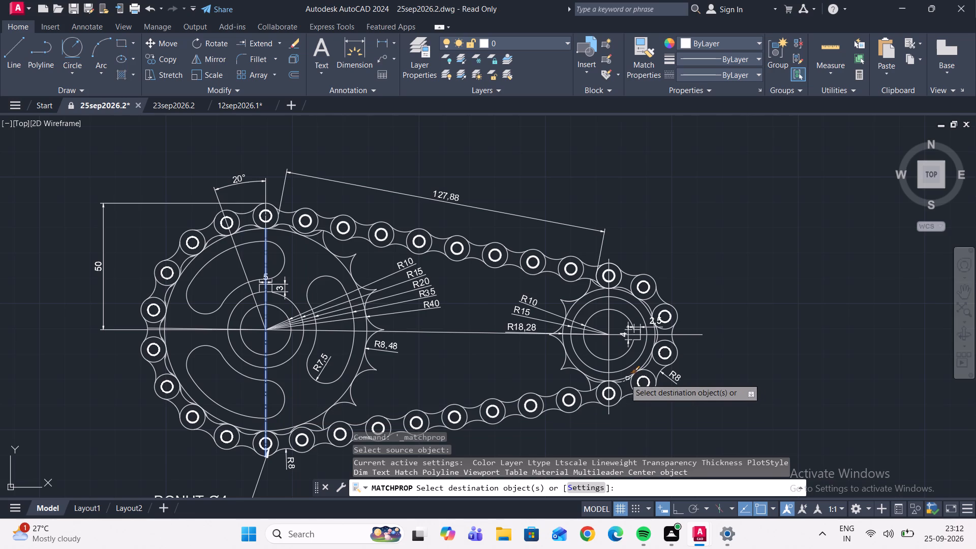
scroll(608, 367, "up", 1)
left_click(608, 367)
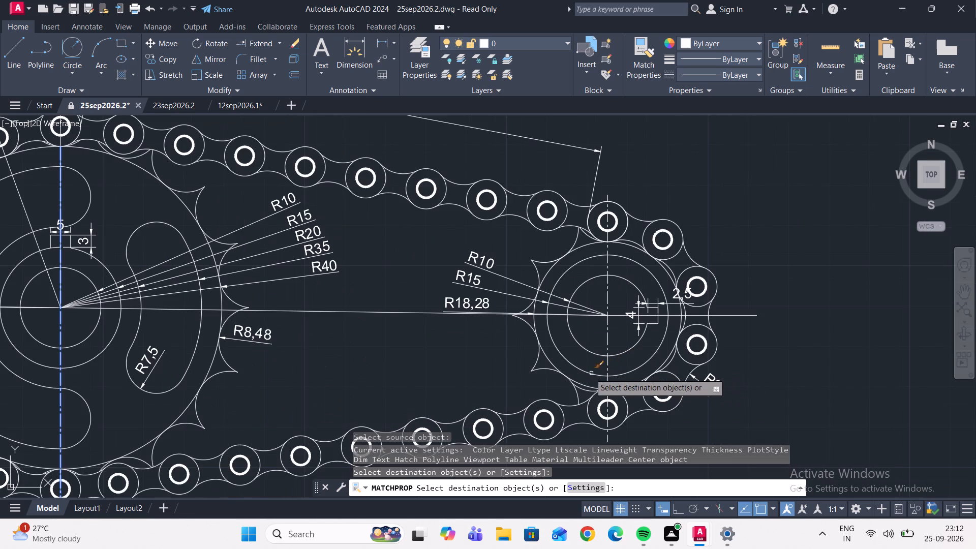
left_click(421, 312)
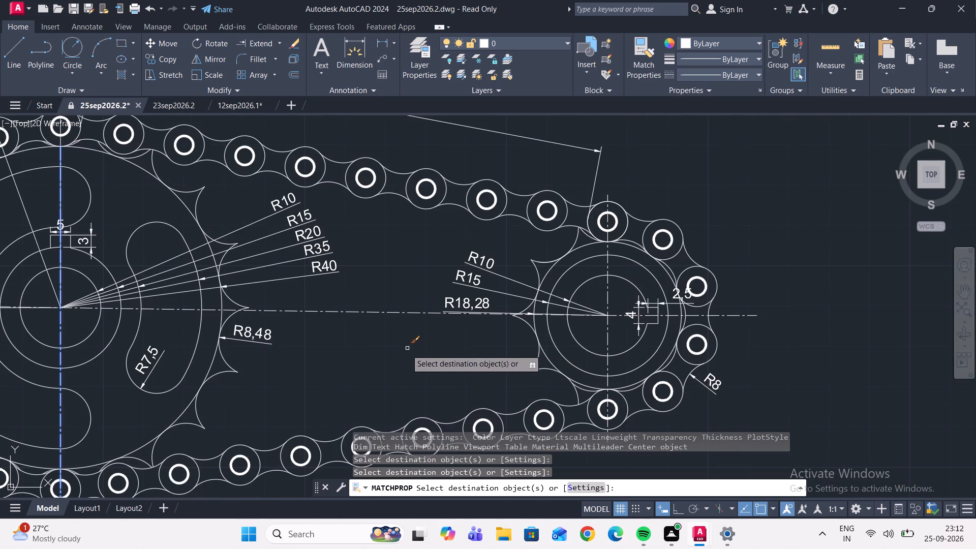
middle_click_drag(408, 359, 558, 355)
scroll(558, 355, "down", 2)
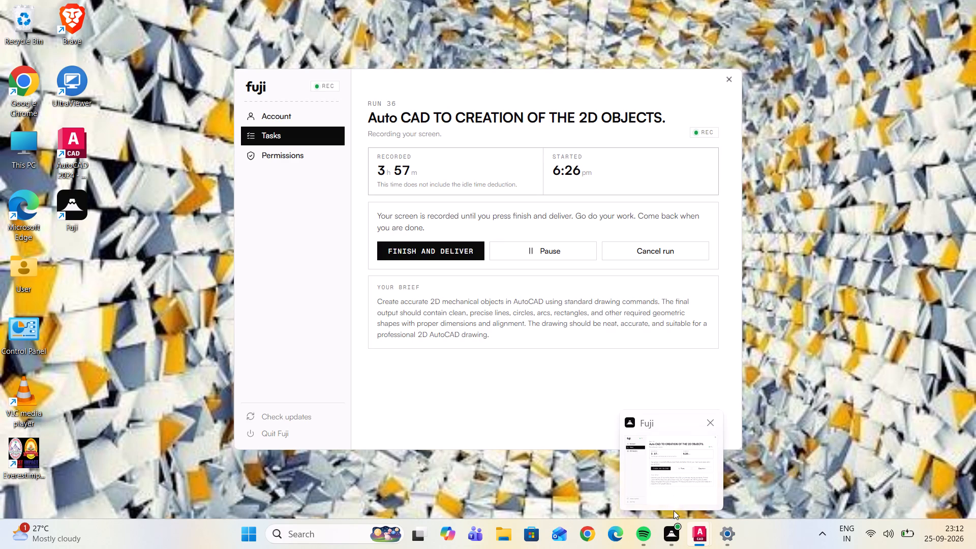
scroll(733, 291, "up", 1)
key("Escape")
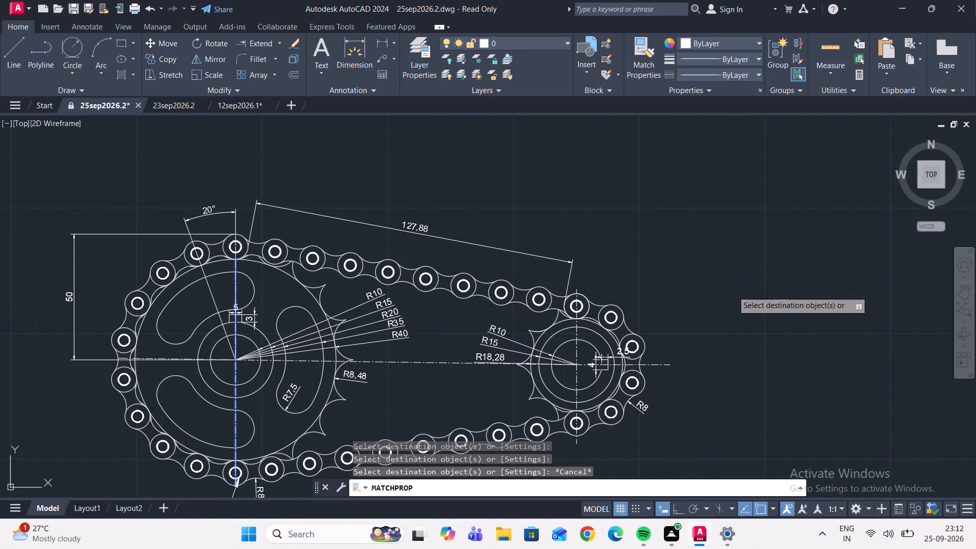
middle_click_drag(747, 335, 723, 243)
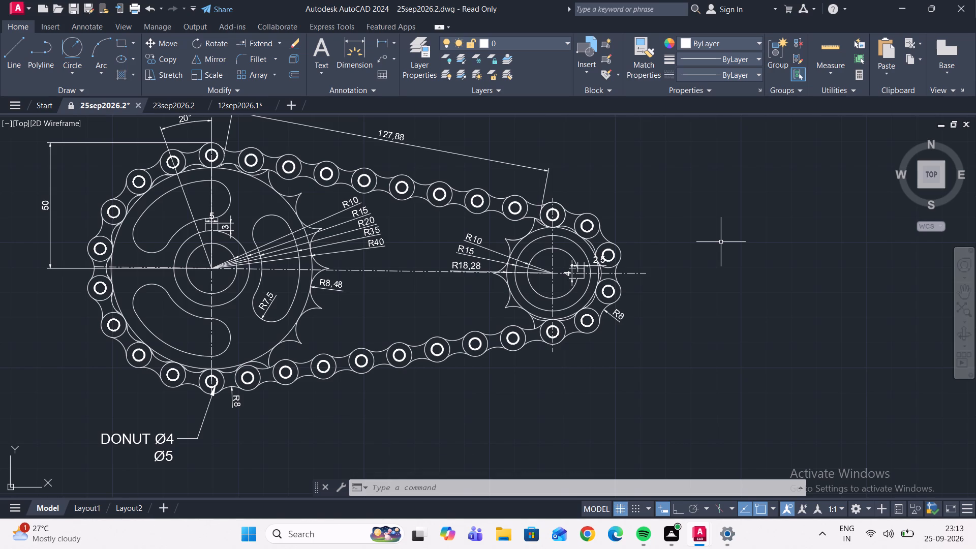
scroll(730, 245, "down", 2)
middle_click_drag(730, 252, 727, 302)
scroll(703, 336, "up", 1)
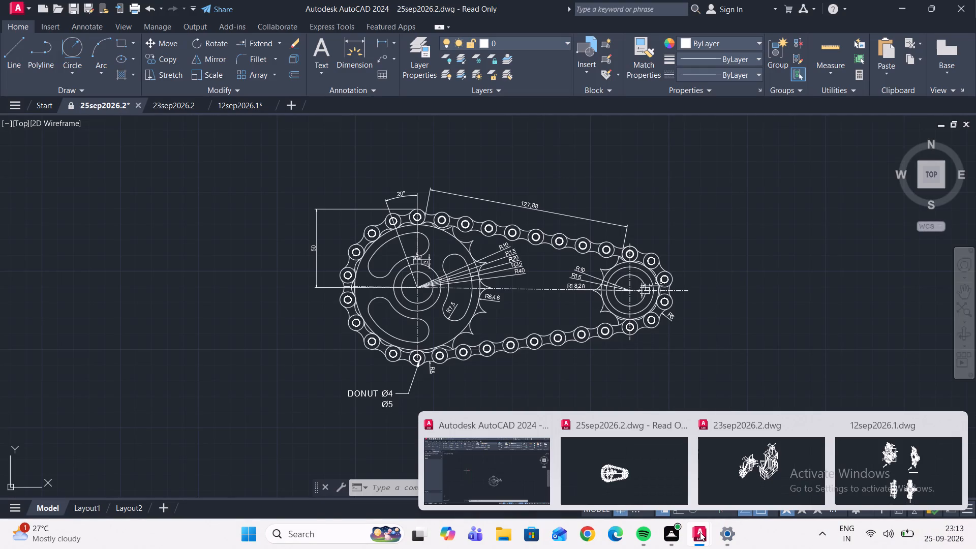
Switch to the other AutoCAD window with the editable copy of 25sep2026.2.dwg and examine its large sprocket's centre.
left_click(647, 484)
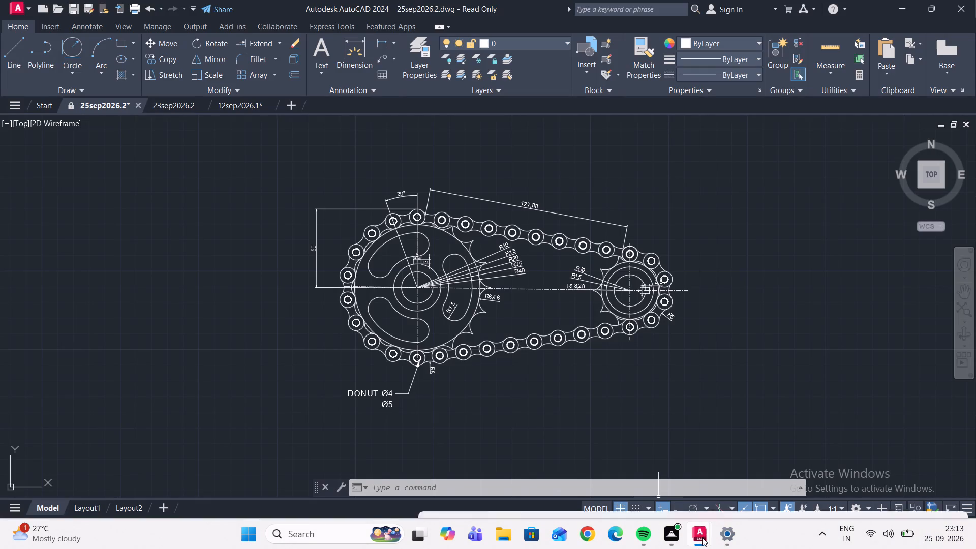
left_click(484, 473)
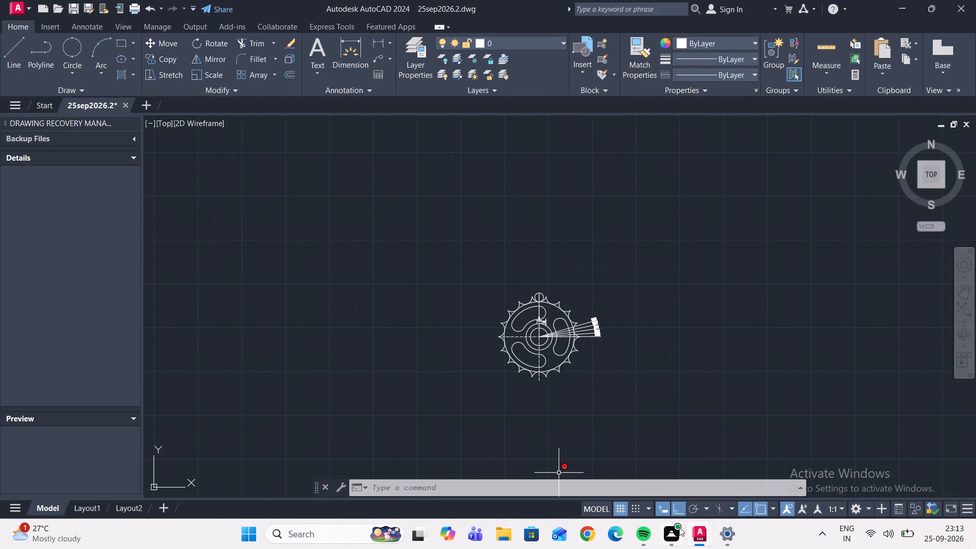
left_click(653, 484)
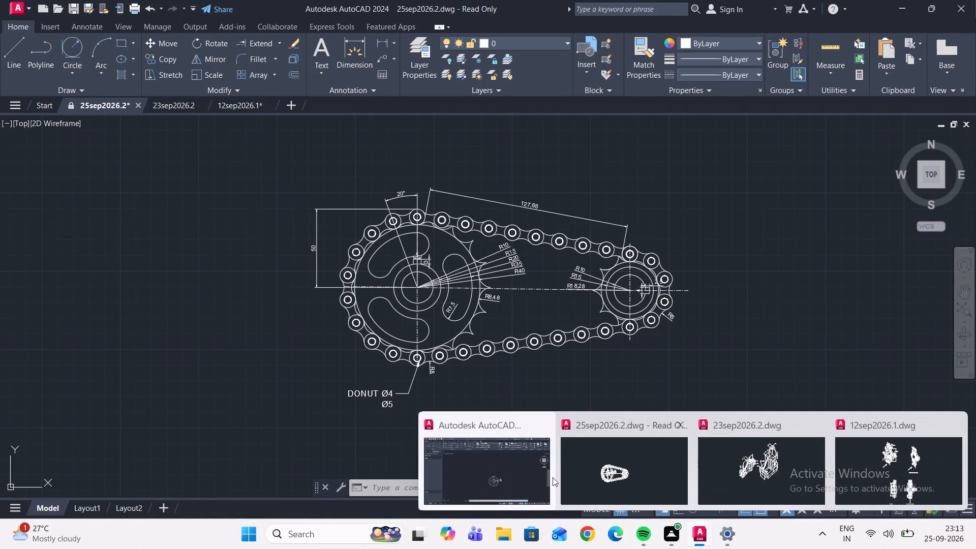
left_click(528, 476)
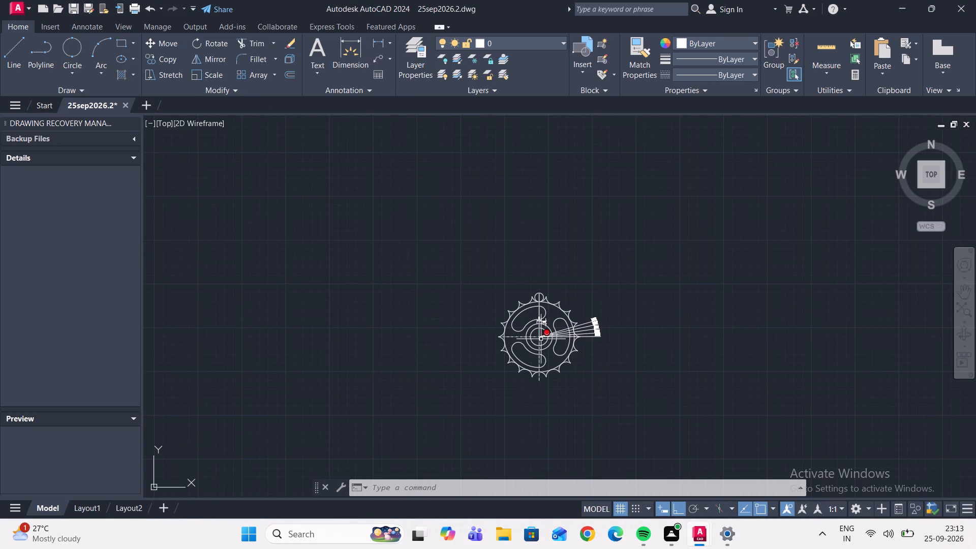
scroll(541, 338, "up", 5)
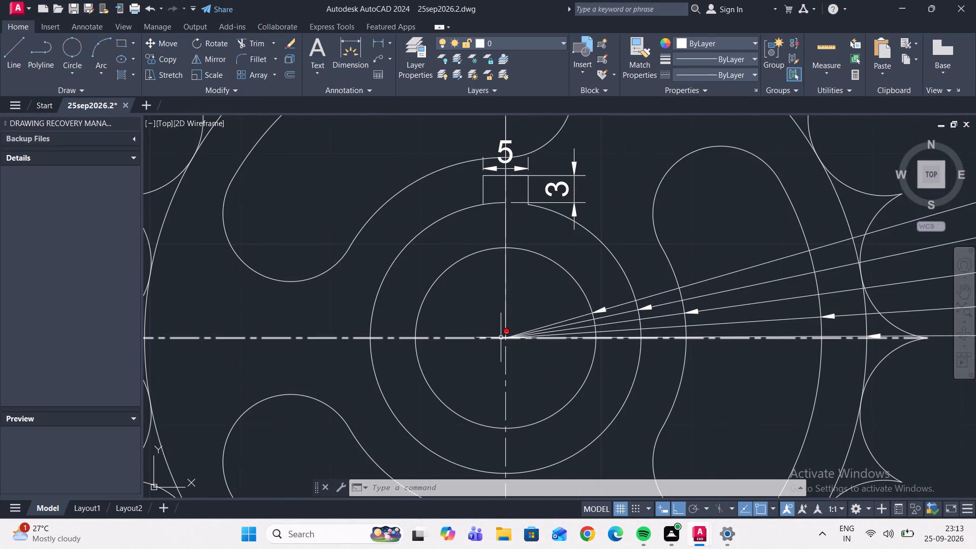
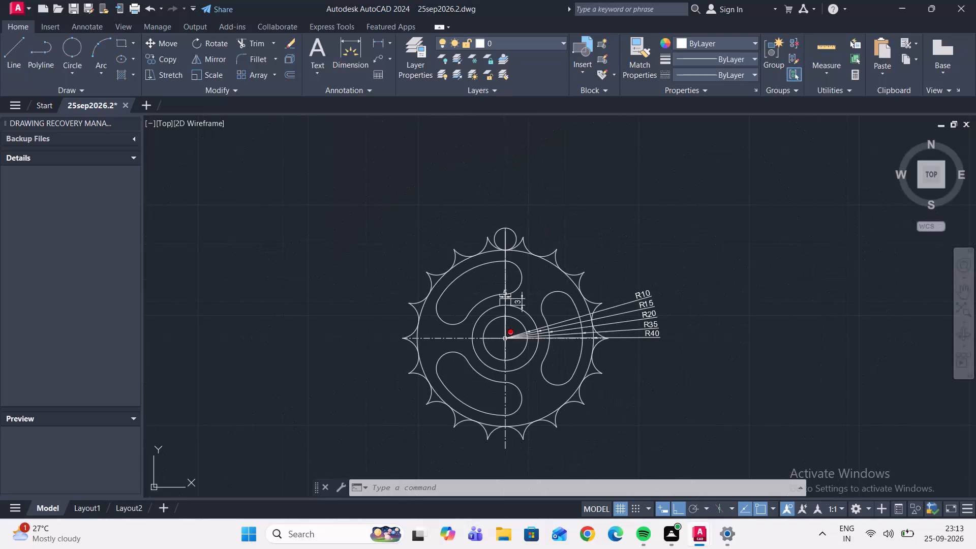
Close the separate window holding the unfinished single-sprocket drawing 25sep2026.2.dwg, discarding its changes.
scroll(506, 339, "down", 1)
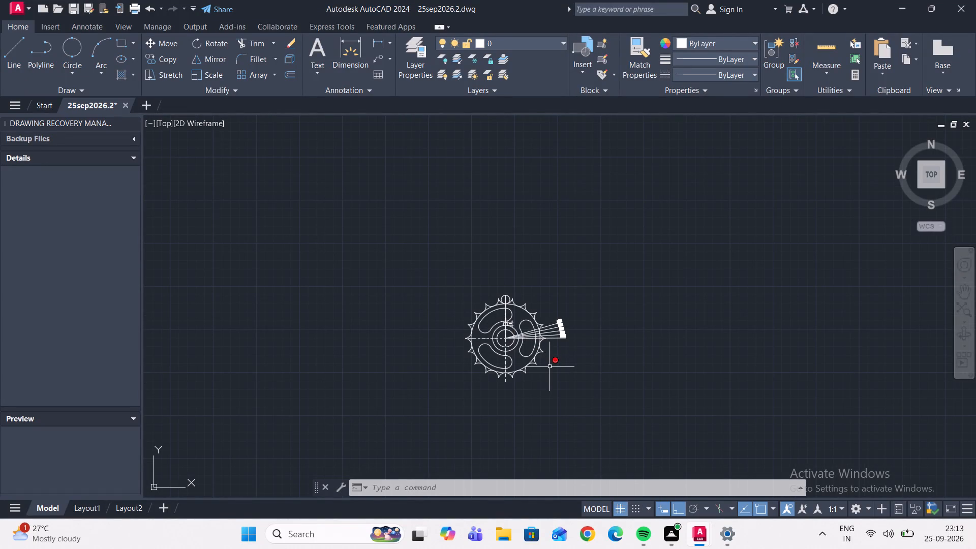
key("Escape")
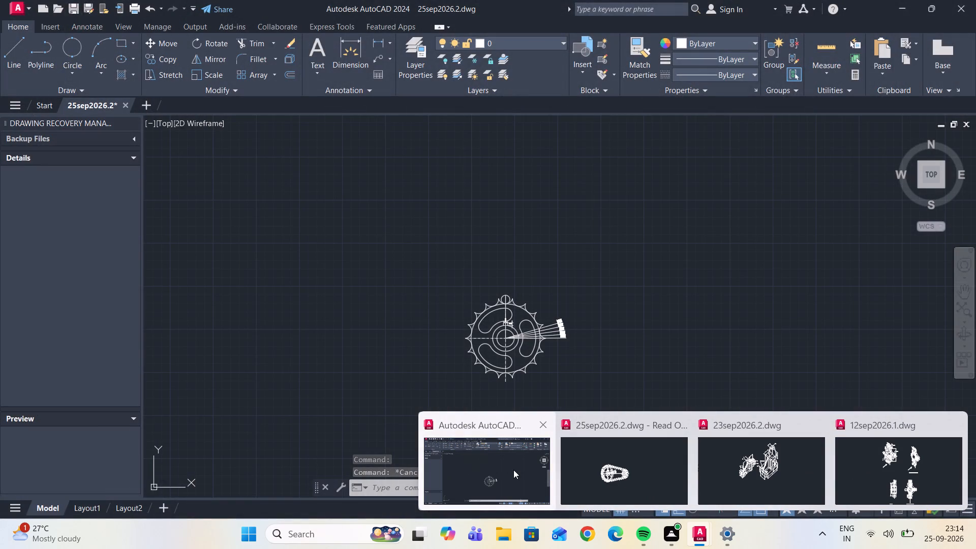
left_click(544, 425)
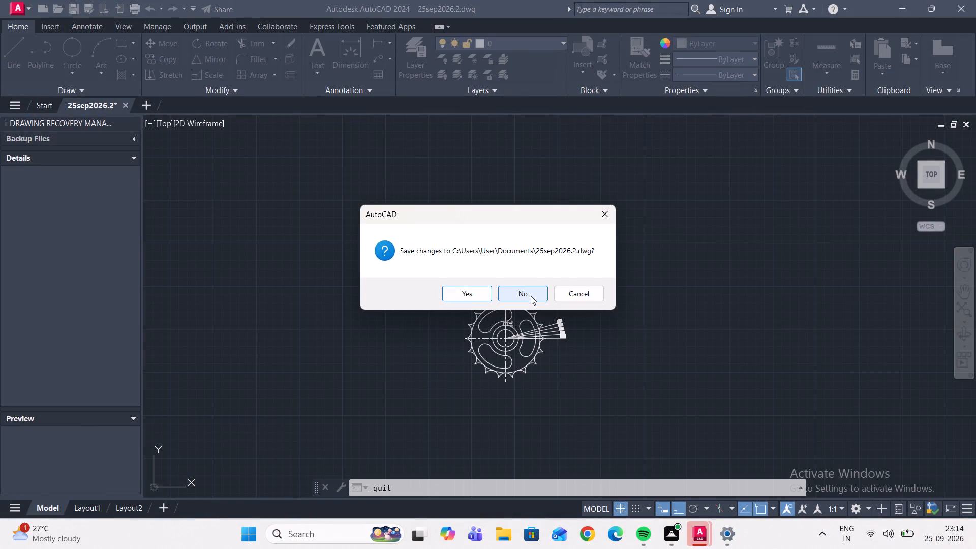
left_click(531, 295)
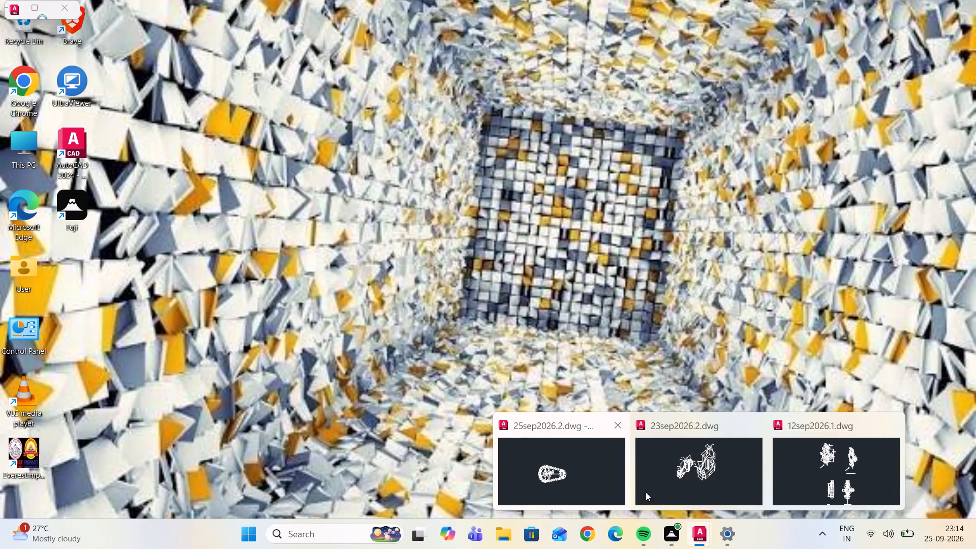
Switch to the read-only 25sep2026.2.dwg window with the complete chain and two-sprocket drawing.
left_click(606, 496)
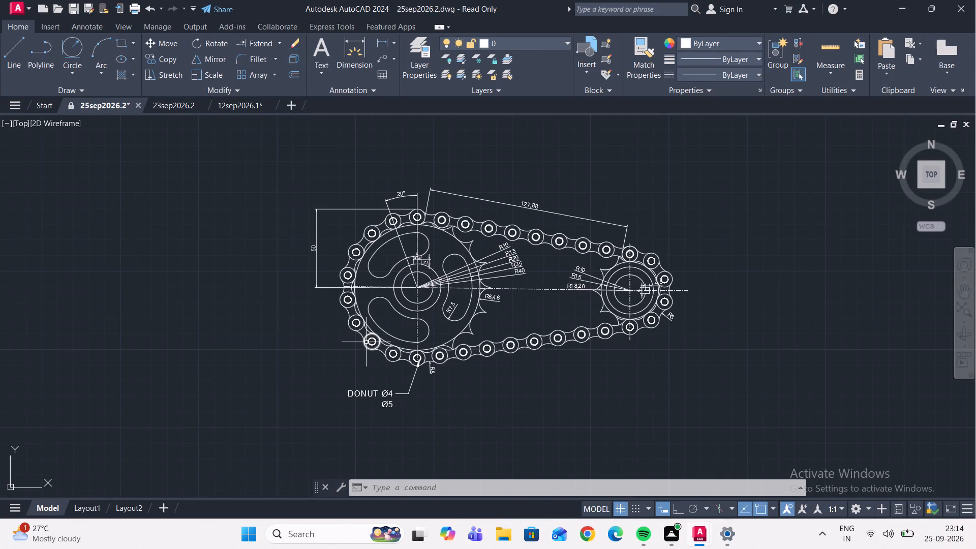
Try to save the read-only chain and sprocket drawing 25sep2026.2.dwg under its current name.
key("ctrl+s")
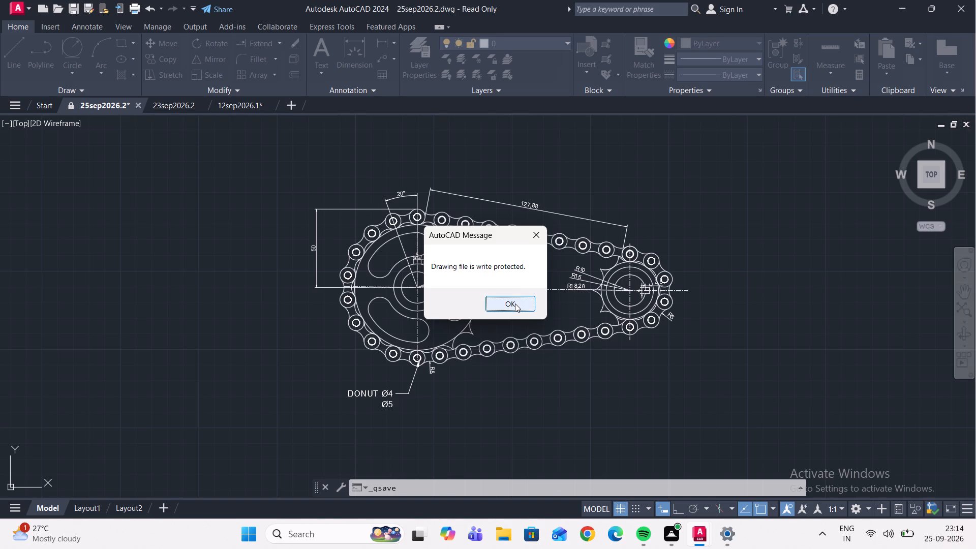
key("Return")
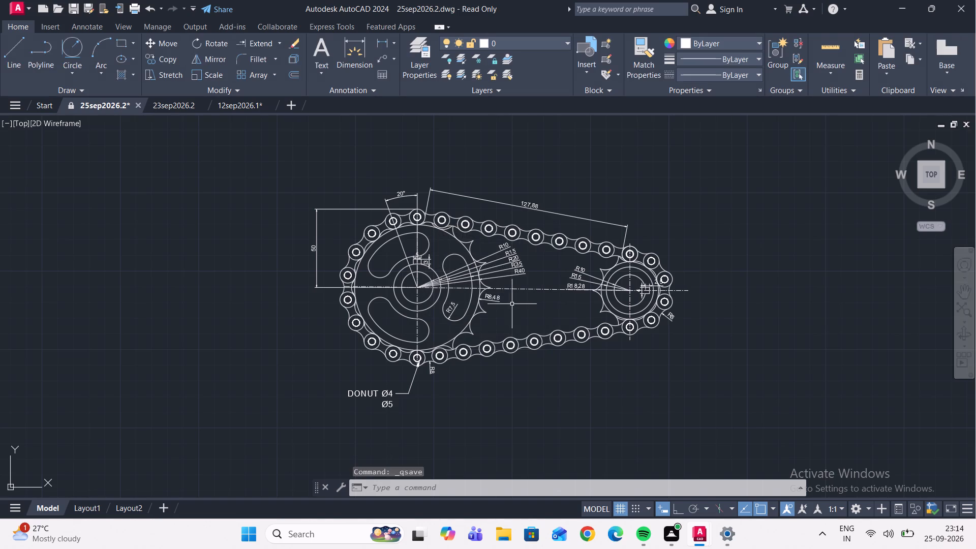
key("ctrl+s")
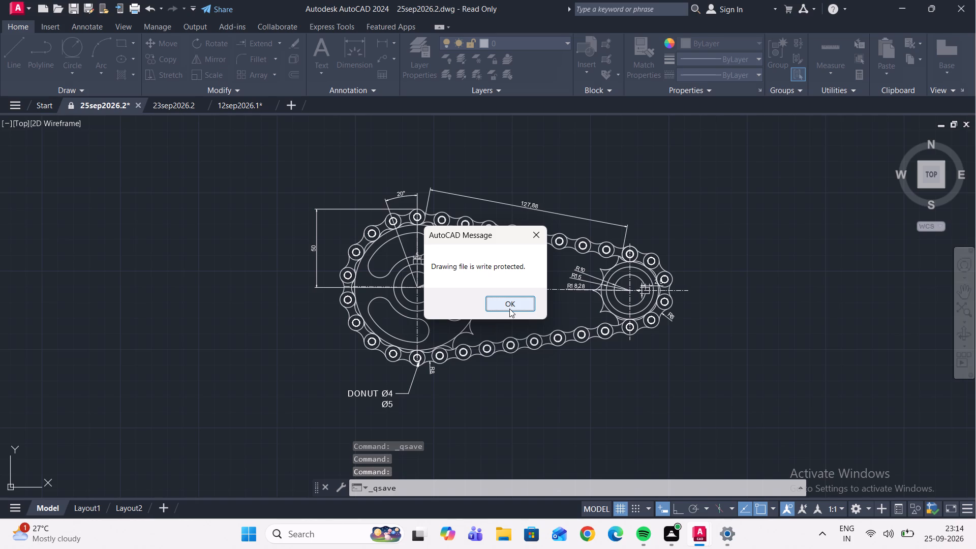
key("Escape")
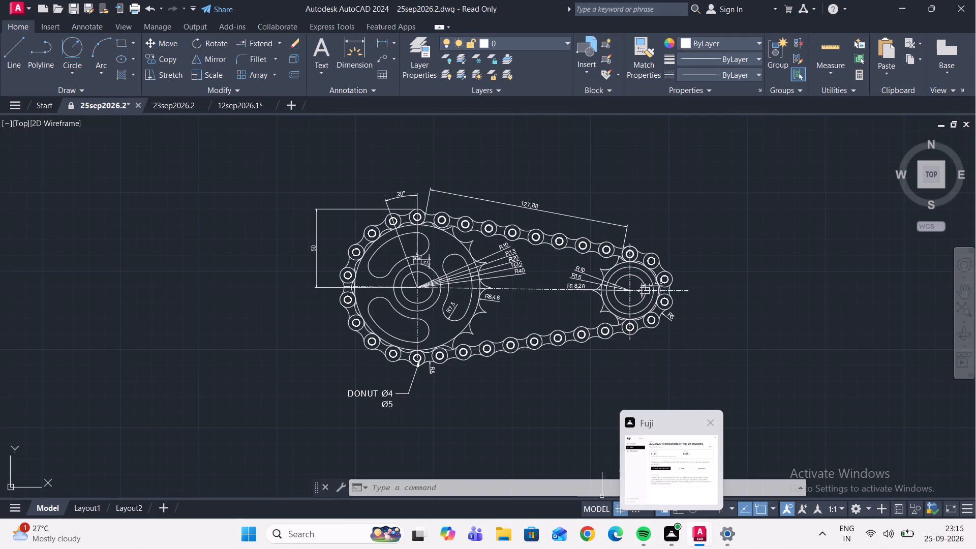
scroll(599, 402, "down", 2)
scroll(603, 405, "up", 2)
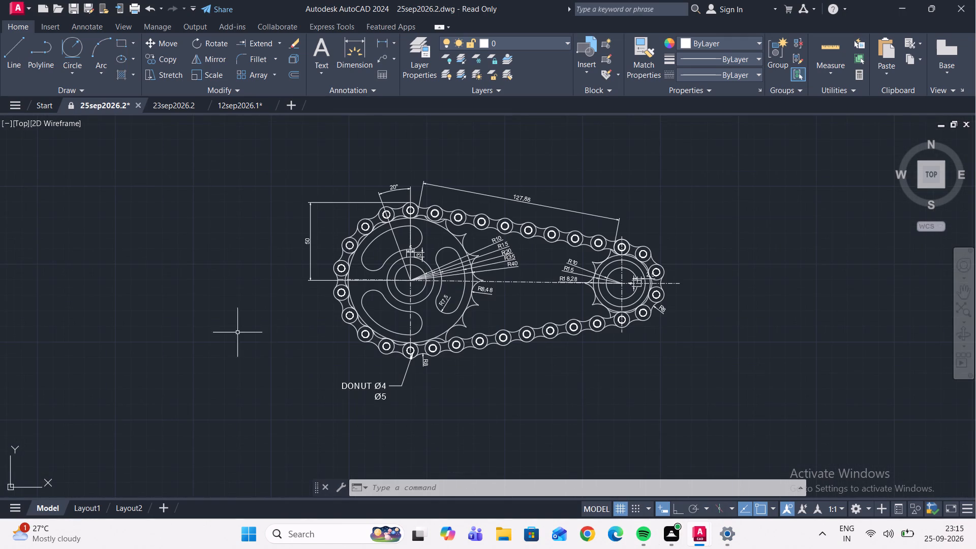